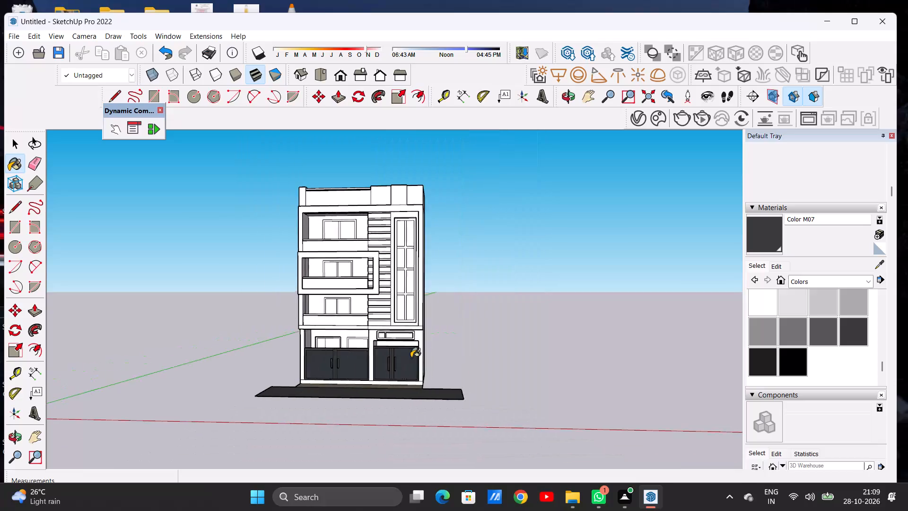
Paint the unpainted corner piece on the top of the narrower gate's frame with Color M07.
scroll(411, 358, "up", 17)
middle_click_drag(430, 336, 329, 421)
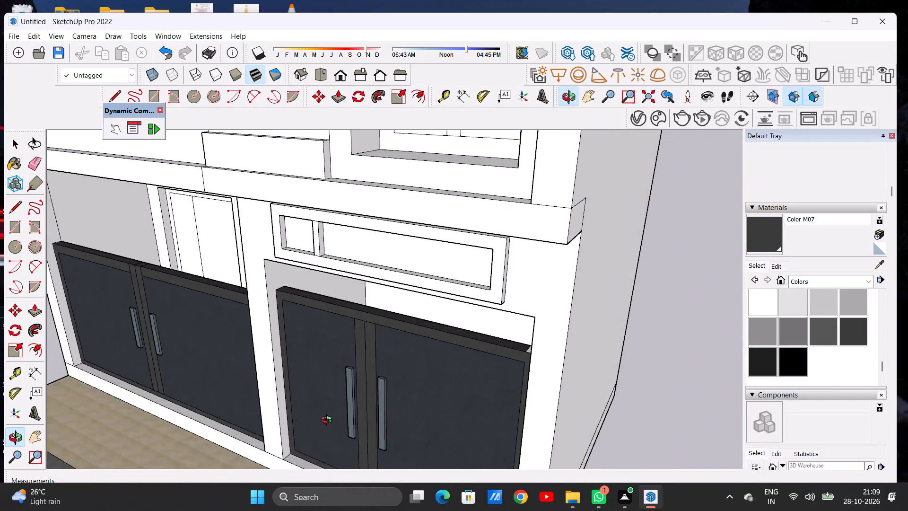
middle_click_drag(329, 421, 427, 380)
scroll(418, 352, "down", 3)
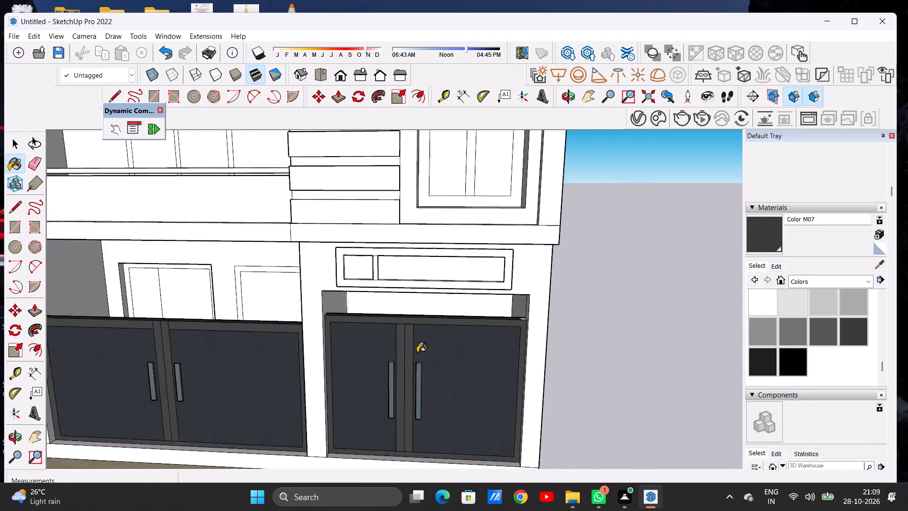
scroll(417, 352, "down", 3)
scroll(511, 331, "up", 4)
scroll(511, 331, "down", 1)
scroll(511, 331, "up", 2)
middle_click_drag(485, 331, 506, 400)
scroll(490, 342, "up", 4)
scroll(489, 339, "down", 1)
scroll(489, 339, "up", 1)
scroll(489, 339, "down", 1)
scroll(489, 339, "up", 1)
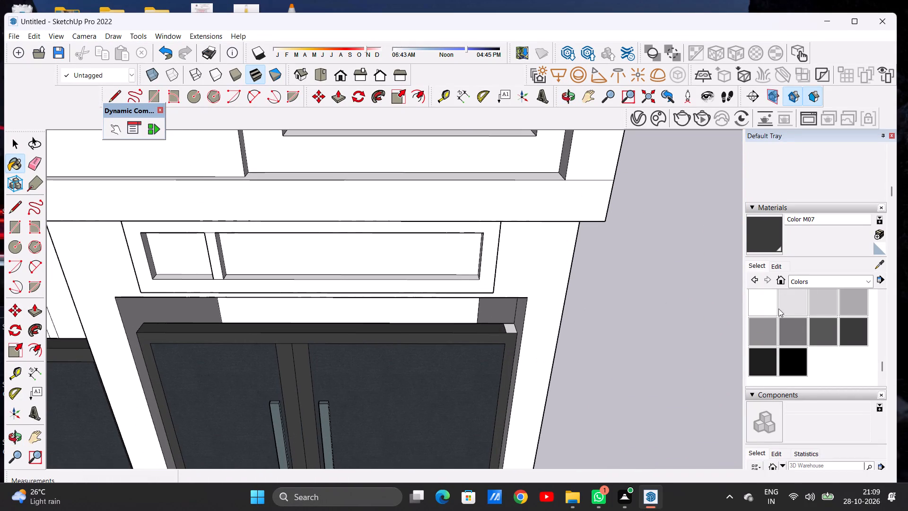
scroll(509, 336, "up", 8)
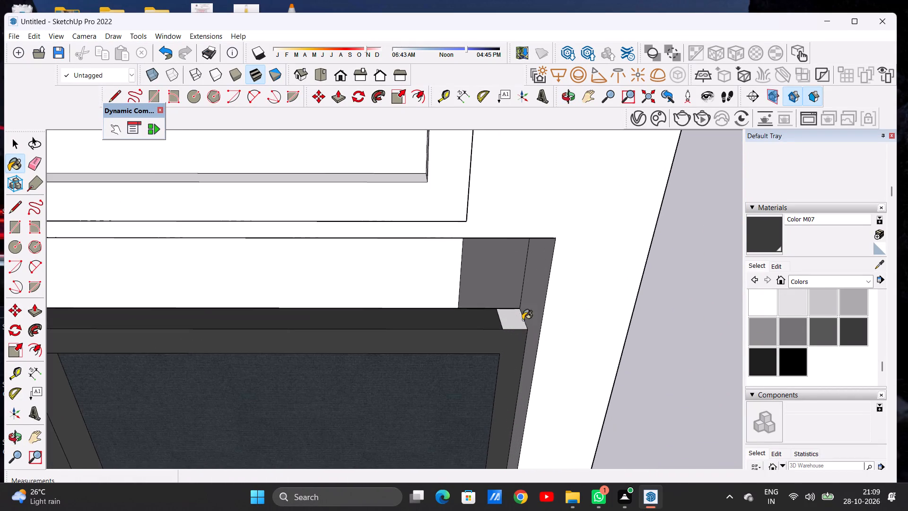
left_click(516, 321)
Examine both ground-floor gates and the whole building front from above and from street level.
scroll(525, 350, "down", 20)
scroll(525, 350, "down", 3)
scroll(481, 359, "up", 1)
scroll(481, 359, "down", 5)
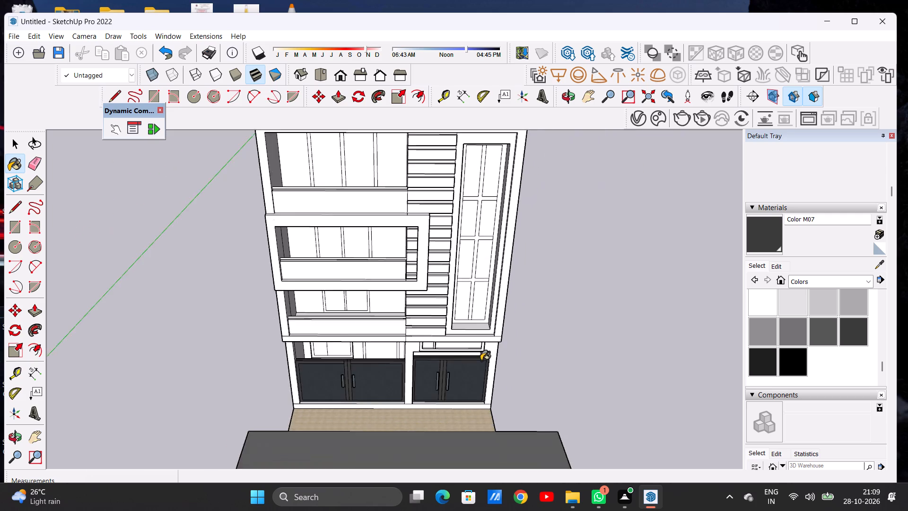
scroll(408, 375, "up", 16)
scroll(375, 355, "up", 1)
middle_click_drag(375, 355, 361, 359)
scroll(360, 359, "up", 1)
scroll(372, 365, "down", 3)
scroll(374, 366, "up", 1)
scroll(374, 366, "down", 5)
scroll(362, 359, "up", 1)
scroll(362, 359, "down", 9)
middle_click_drag(398, 416, 398, 377)
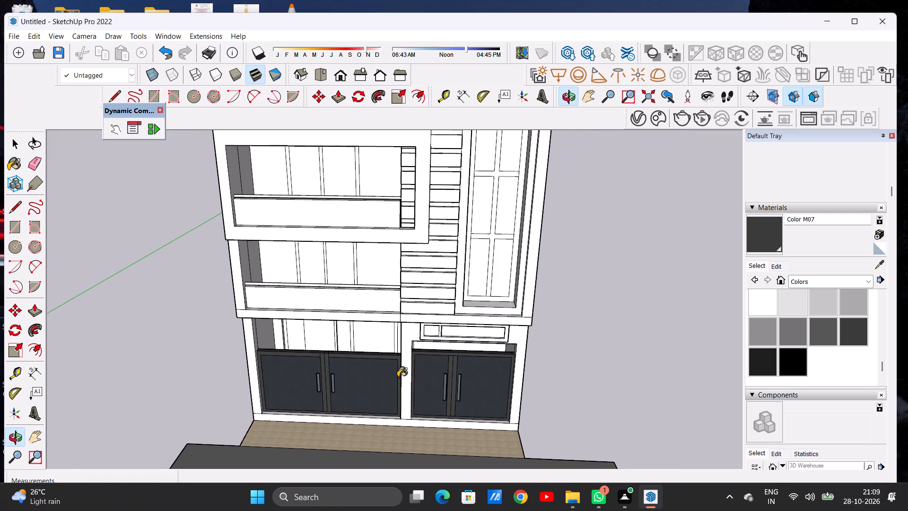
key("space")
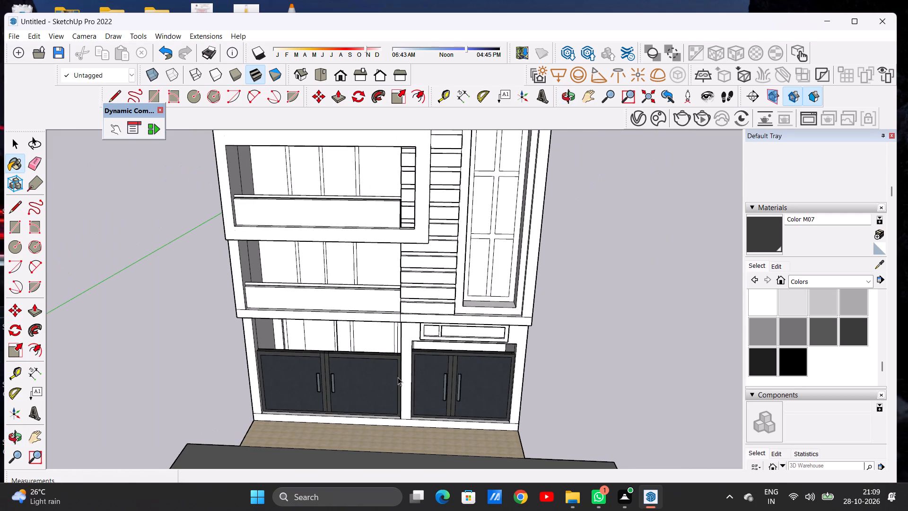
scroll(394, 395, "down", 5)
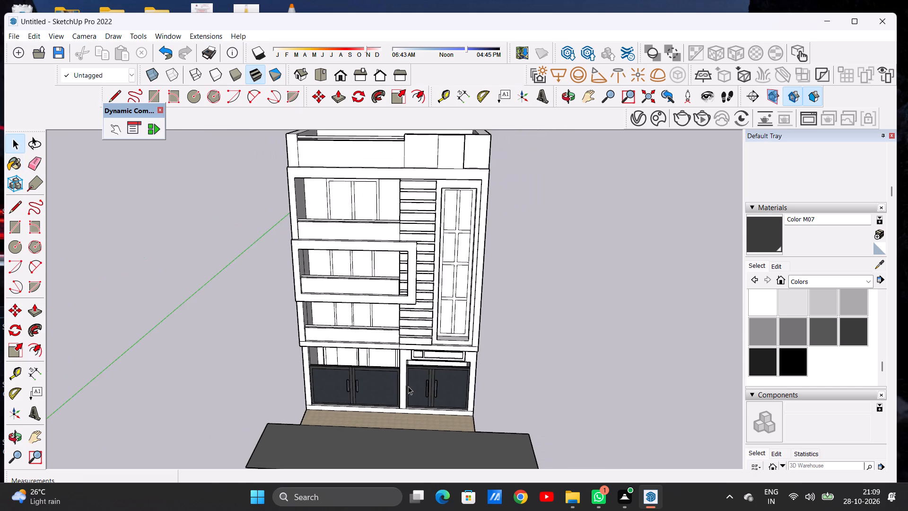
middle_click_drag(401, 409, 402, 358)
scroll(442, 357, "up", 2)
scroll(442, 357, "down", 1)
scroll(442, 357, "up", 1)
scroll(442, 357, "down", 1)
scroll(442, 357, "up", 2)
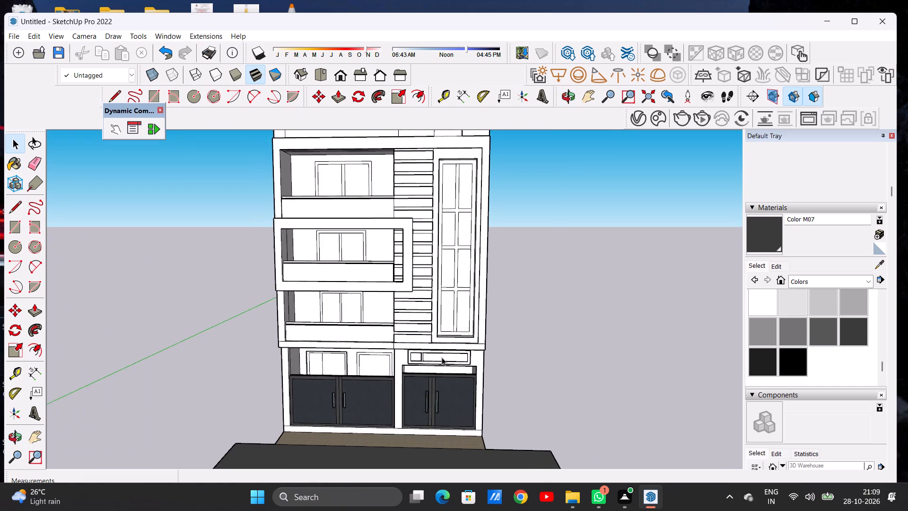
scroll(442, 357, "up", 7)
scroll(442, 357, "down", 8)
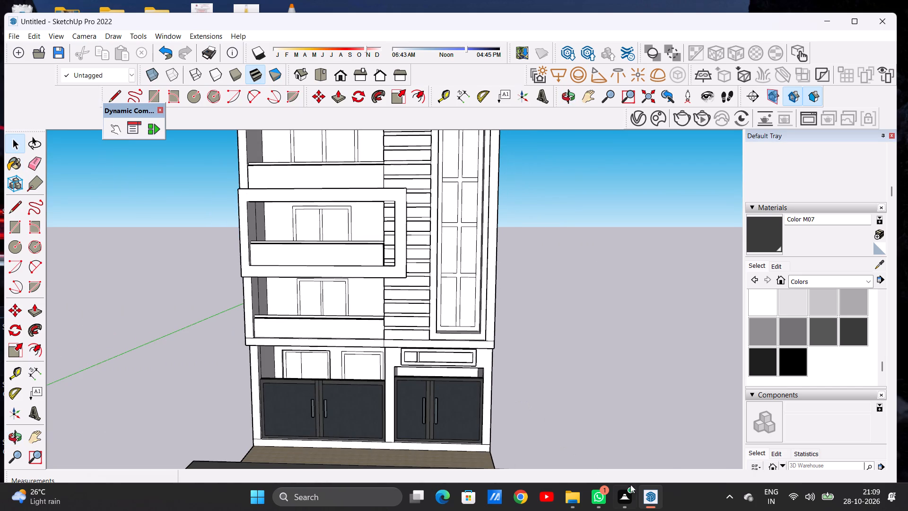
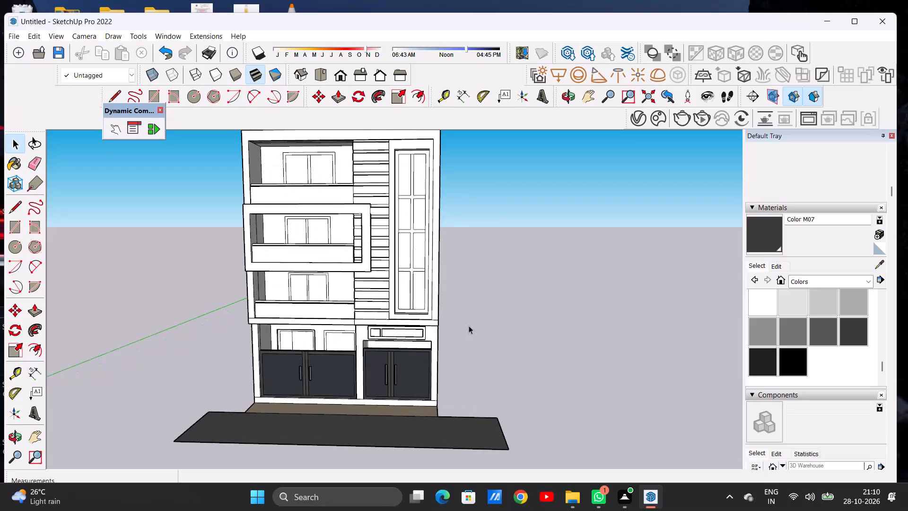
Examine the building front and the small two-pane window above the narrower gate from several angles.
middle_click_drag(461, 326, 277, 300)
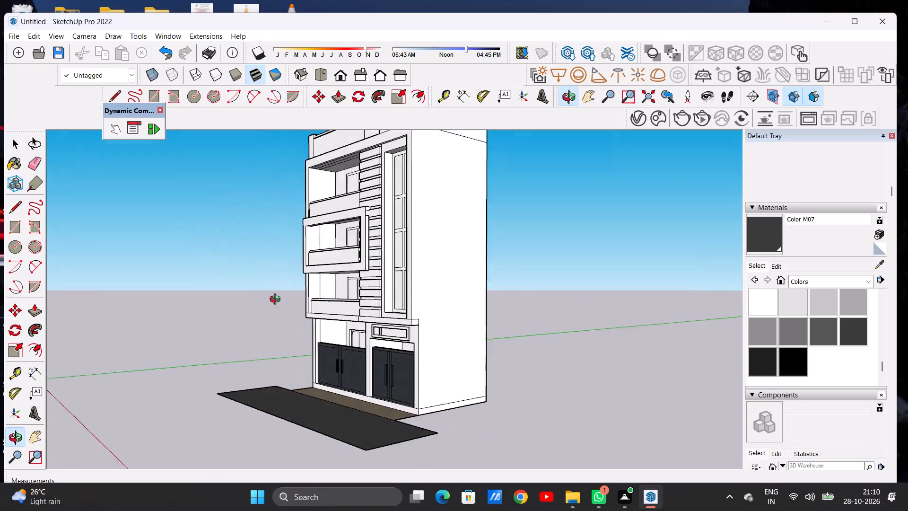
middle_click_drag(277, 300, 444, 312)
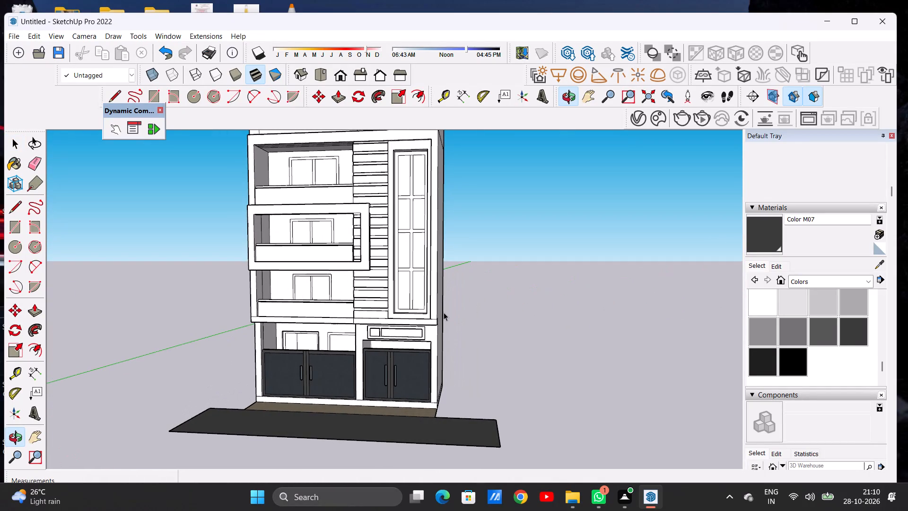
scroll(444, 312, "down", 7)
scroll(395, 336, "up", 5)
scroll(402, 322, "down", 1)
scroll(404, 322, "up", 5)
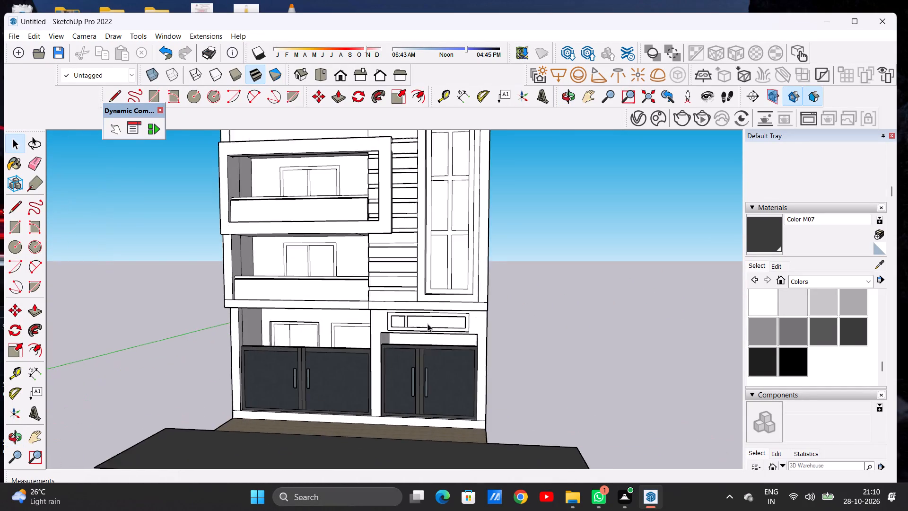
scroll(428, 324, "up", 11)
scroll(411, 317, "down", 1)
scroll(411, 317, "up", 4)
middle_click_drag(433, 320, 213, 342)
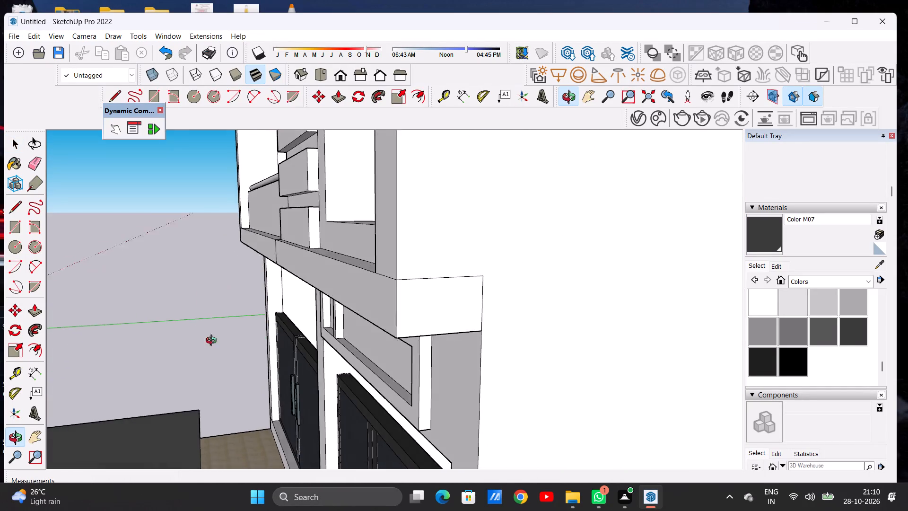
middle_click_drag(213, 342, 451, 331)
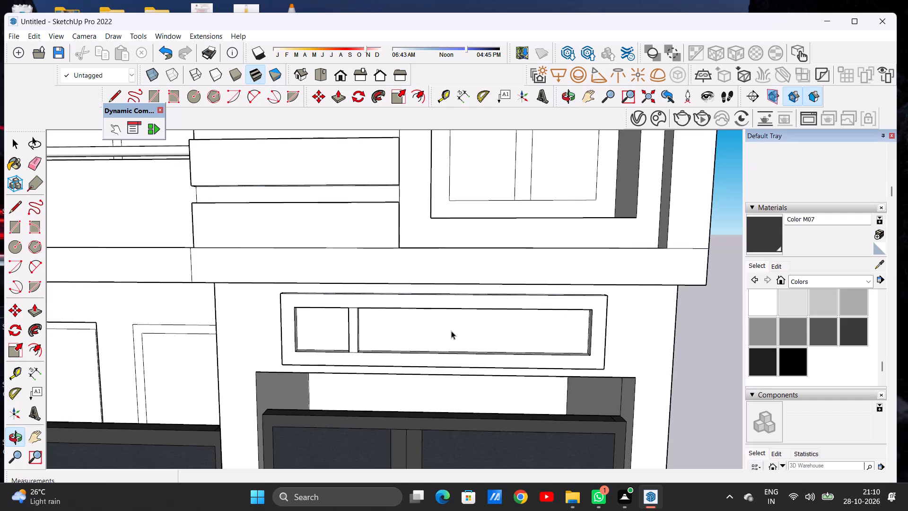
scroll(492, 328, "down", 5)
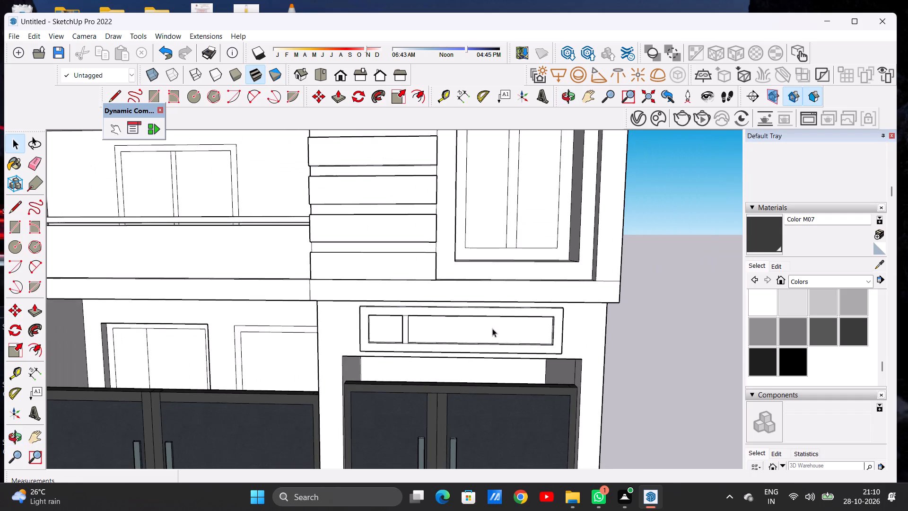
scroll(545, 341, "up", 5)
middle_click_drag(580, 324, 557, 324)
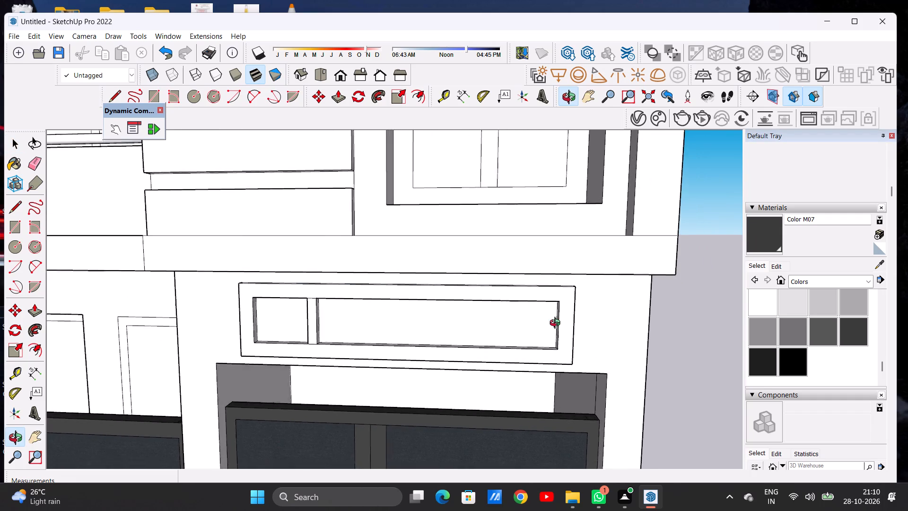
middle_click_drag(557, 324, 591, 315)
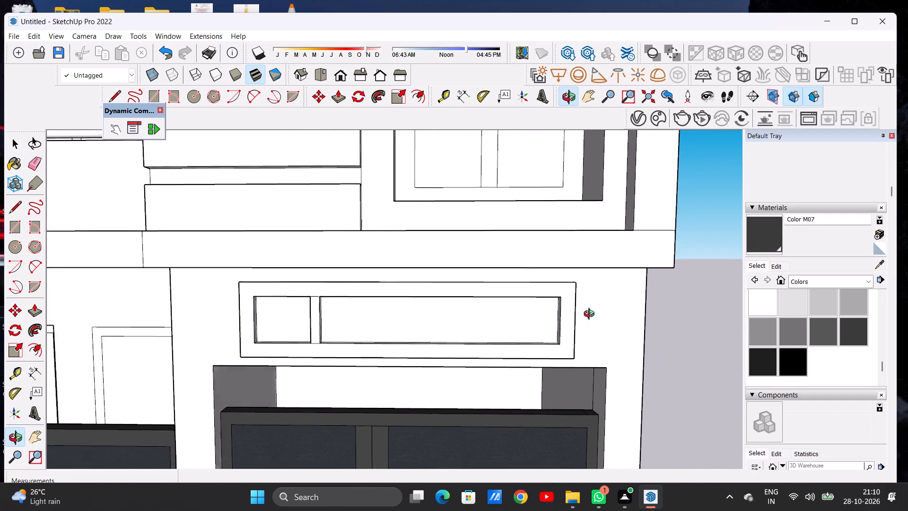
middle_click_drag(591, 315, 592, 315)
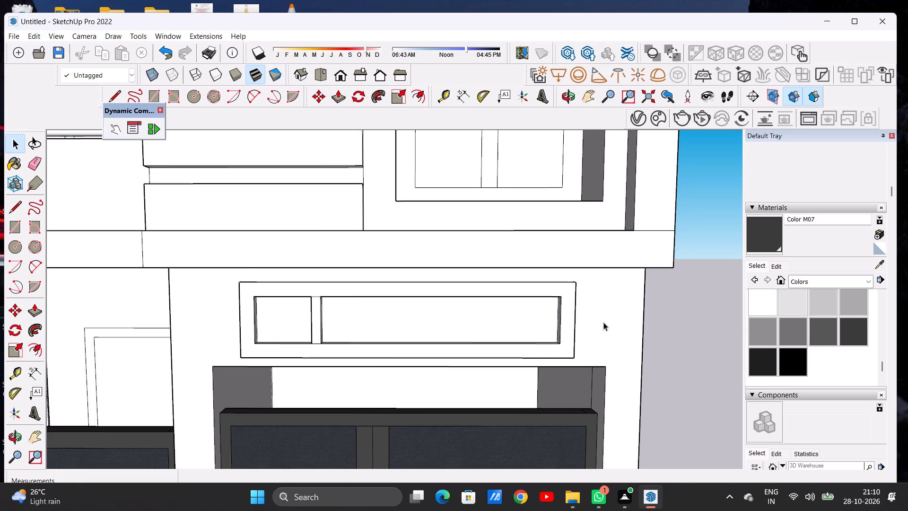
scroll(512, 316, "down", 12)
middle_click_drag(447, 317, 522, 323)
scroll(428, 314, "up", 3)
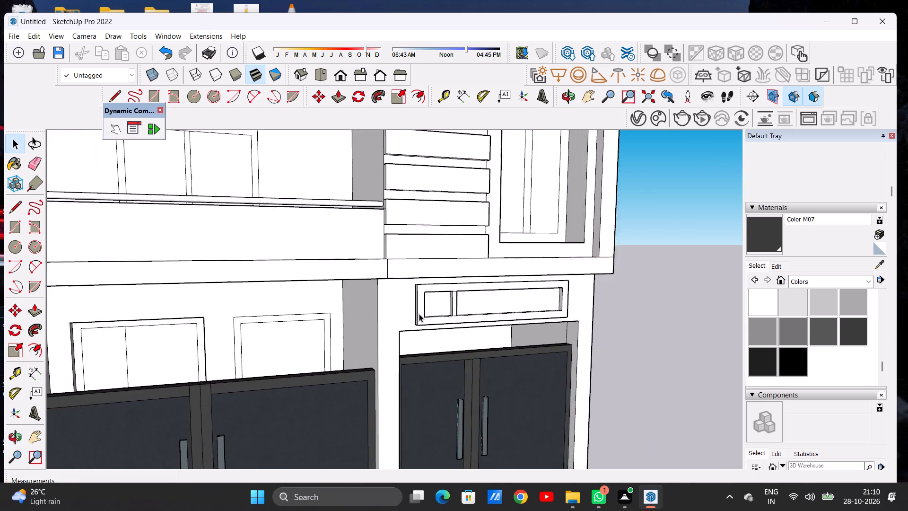
scroll(419, 314, "up", 5)
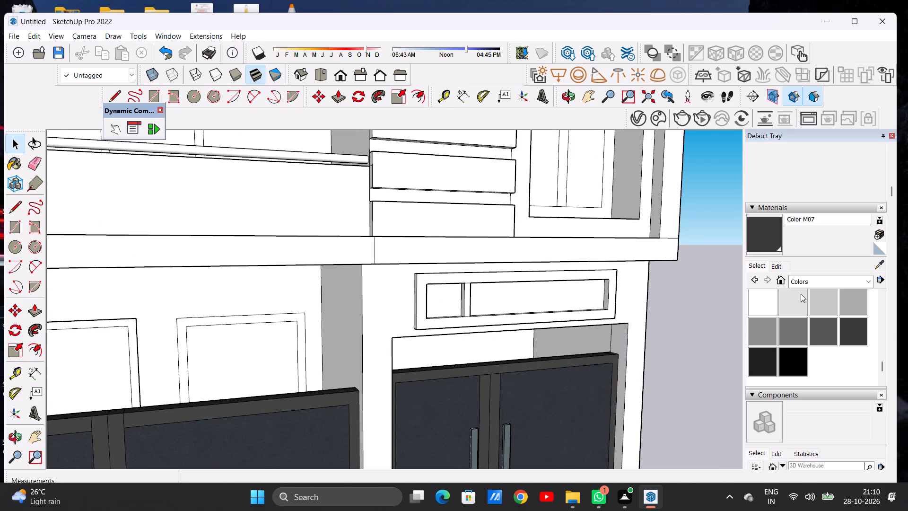
Paint the front faces of the outer frame and mullion of the window above the narrower gate with Formica Speckled Grey.
left_click(794, 281)
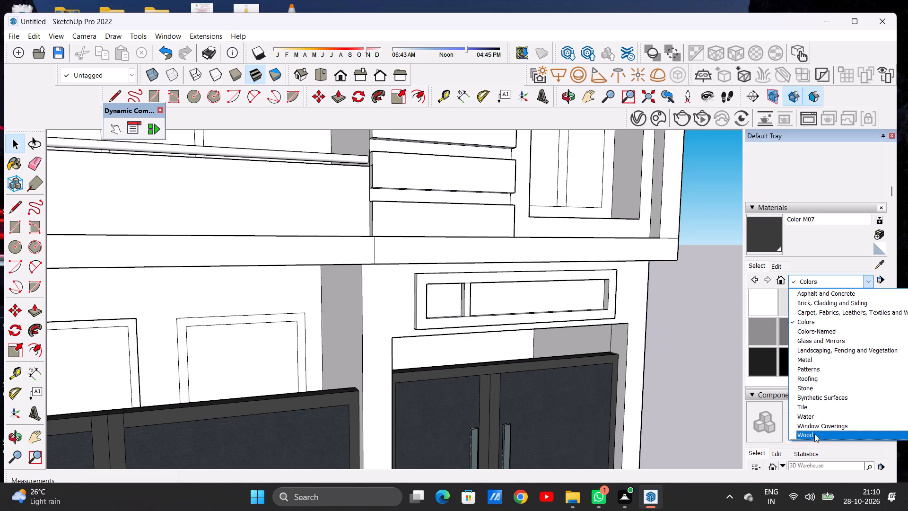
left_click(814, 434)
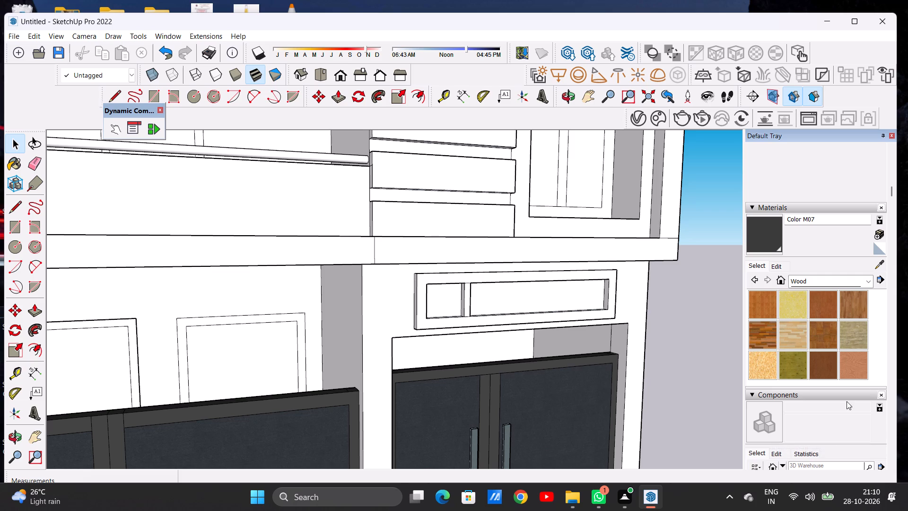
left_click(812, 281)
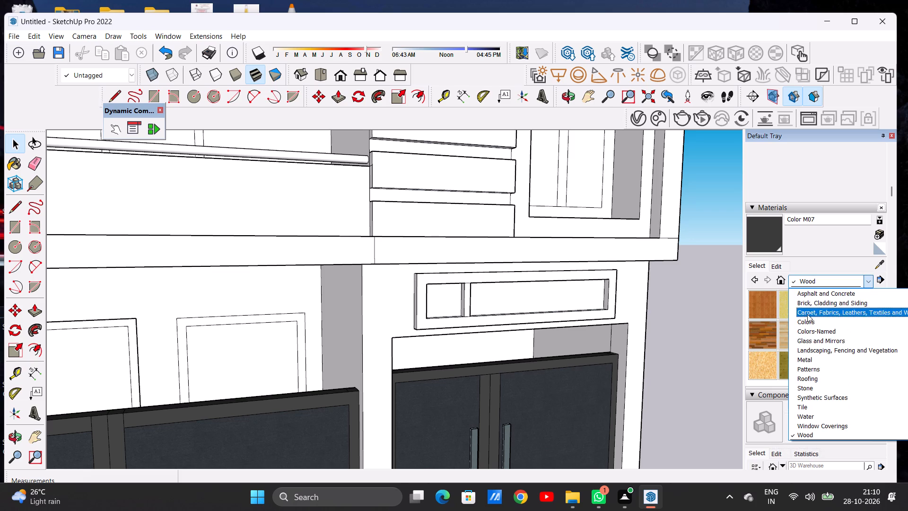
left_click(808, 398)
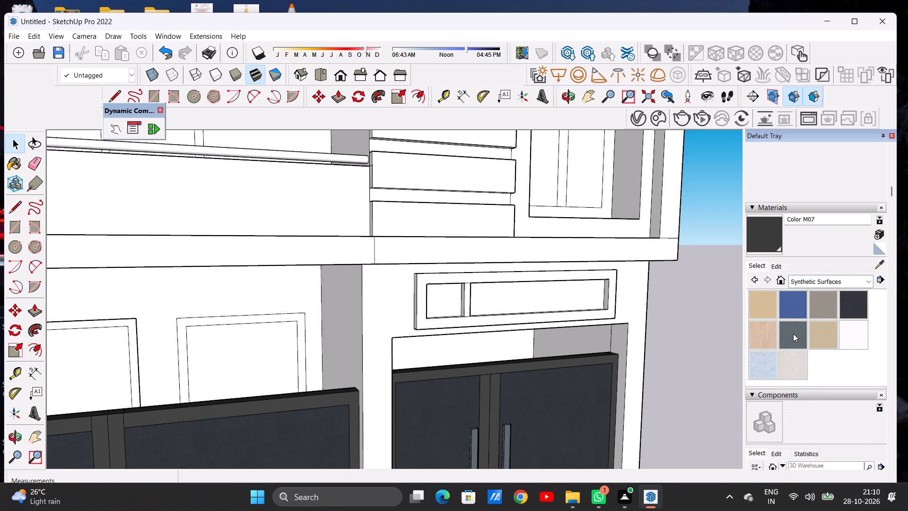
left_click(793, 334)
scroll(381, 302, "up", 11)
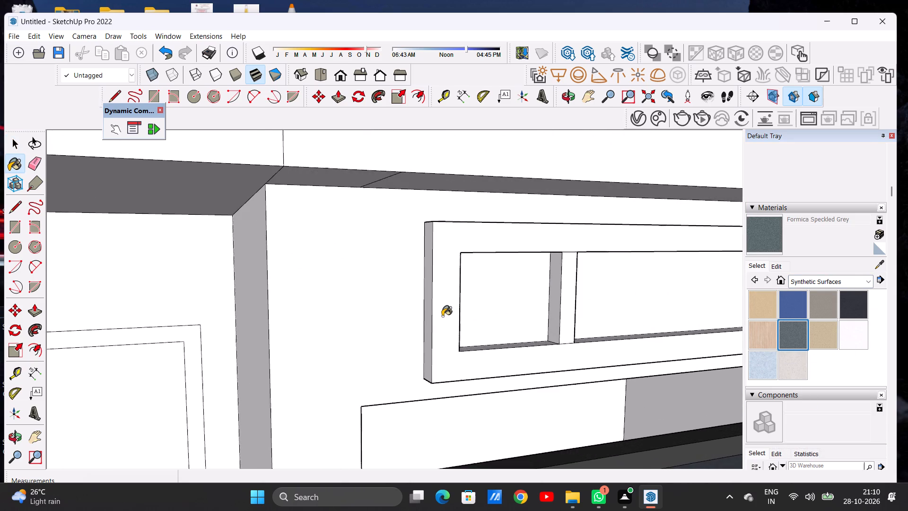
left_click(442, 316)
scroll(460, 342, "down", 15)
middle_click_drag(459, 333, 447, 331)
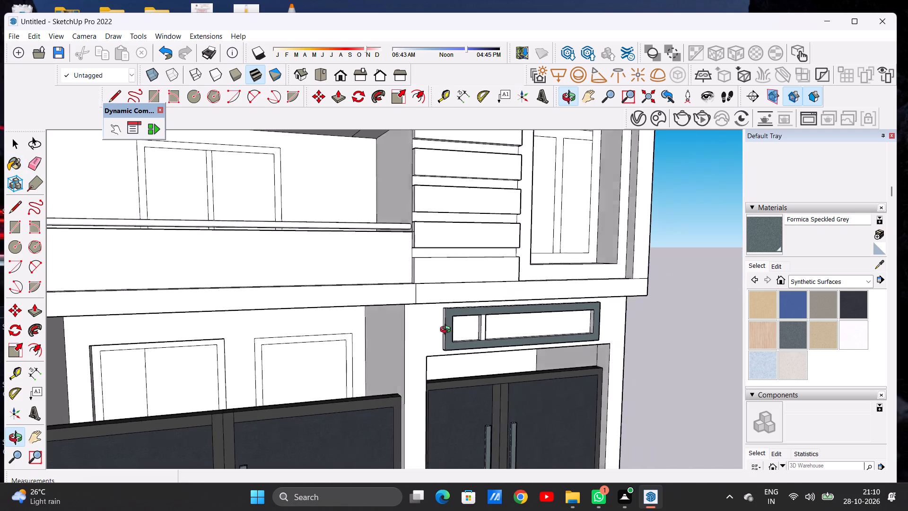
middle_click_drag(447, 331, 425, 314)
scroll(487, 322, "up", 11)
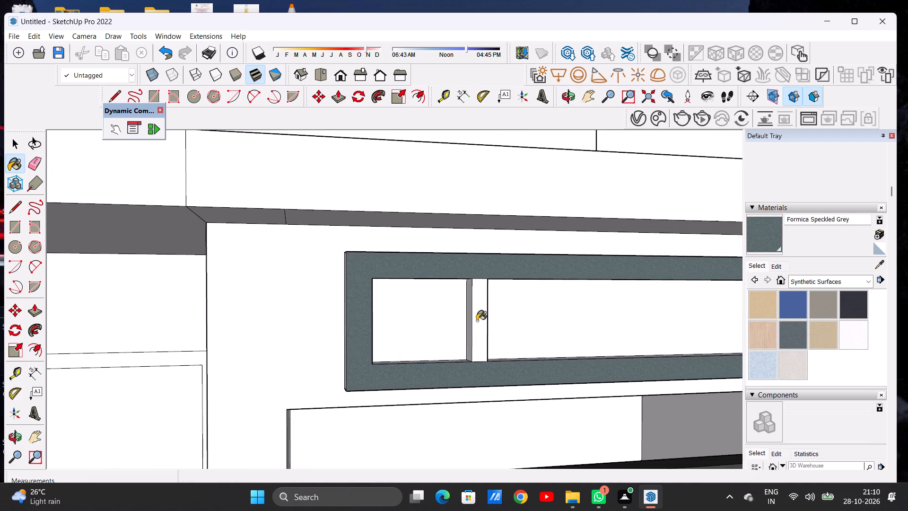
left_click(477, 321)
Paint the mullion side facing the wide pane and the small pane's outer jamb with Formica Speckled Grey.
scroll(452, 334, "down", 5)
middle_click_drag(509, 328, 347, 363)
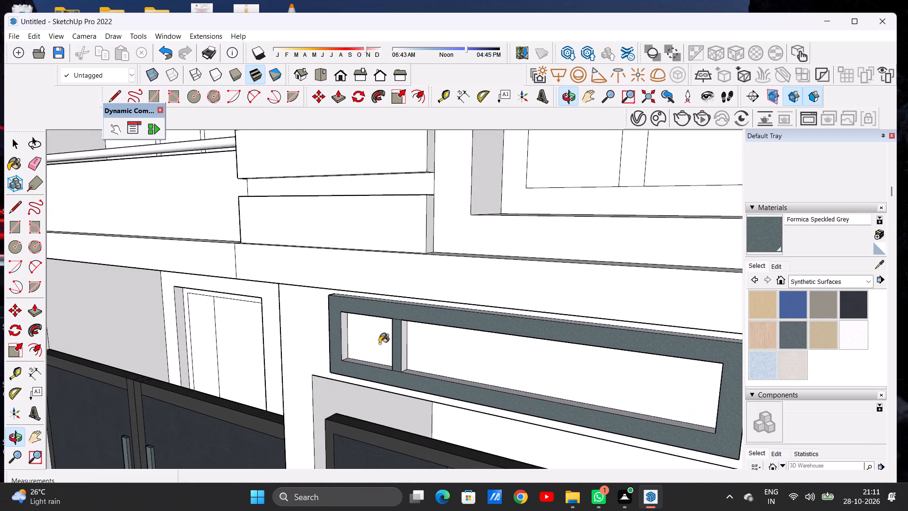
scroll(386, 336, "up", 7)
left_click(424, 335)
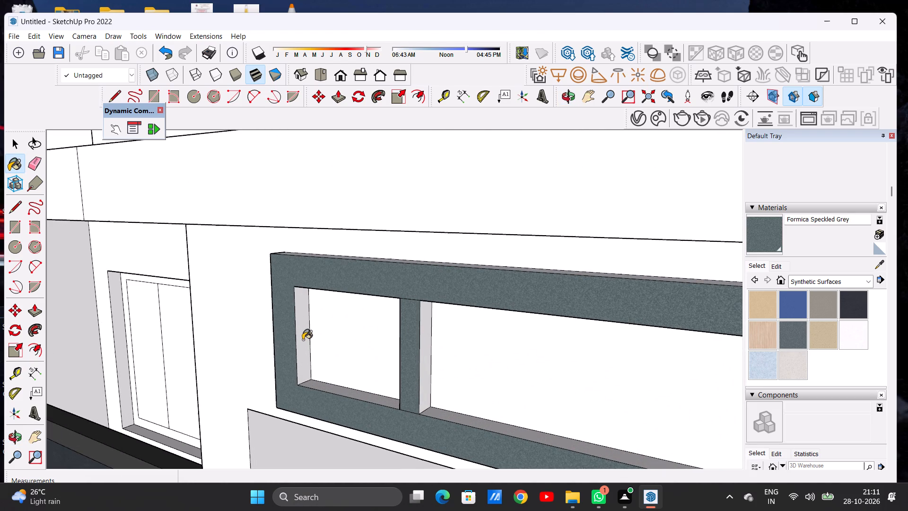
left_click(303, 340)
Paint the mullion side facing the small pane and the inner sills of both panes with Formica Speckled Grey.
scroll(419, 349, "down", 1)
scroll(421, 349, "up", 1)
scroll(424, 348, "down", 1)
scroll(425, 348, "up", 1)
scroll(427, 347, "down", 2)
middle_click_drag(377, 363, 600, 365)
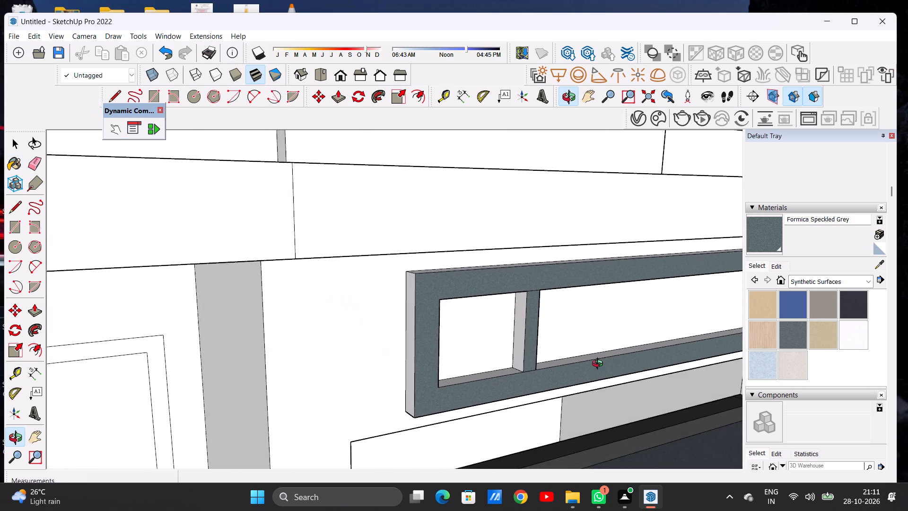
middle_click_drag(600, 365, 586, 357)
scroll(506, 351, "up", 7)
left_click(524, 346)
left_click(500, 391)
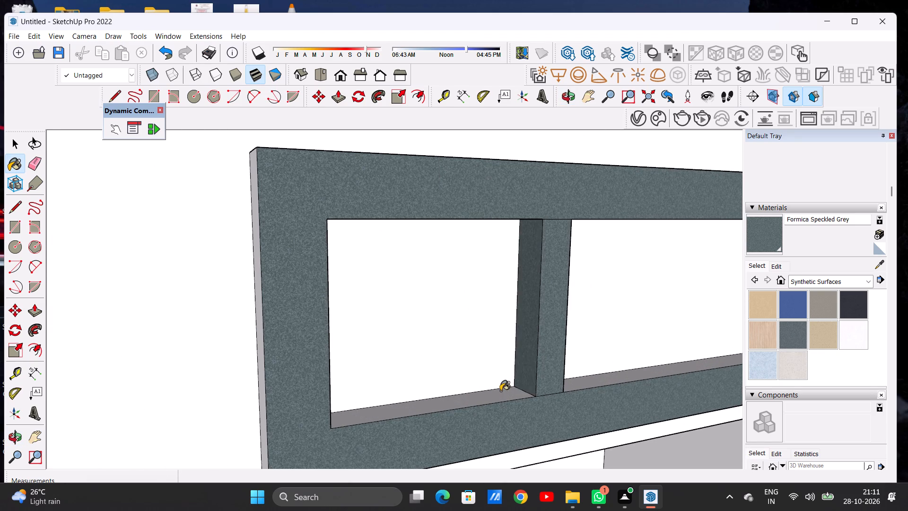
scroll(344, 392, "down", 7)
scroll(447, 390, "up", 12)
left_click(498, 384)
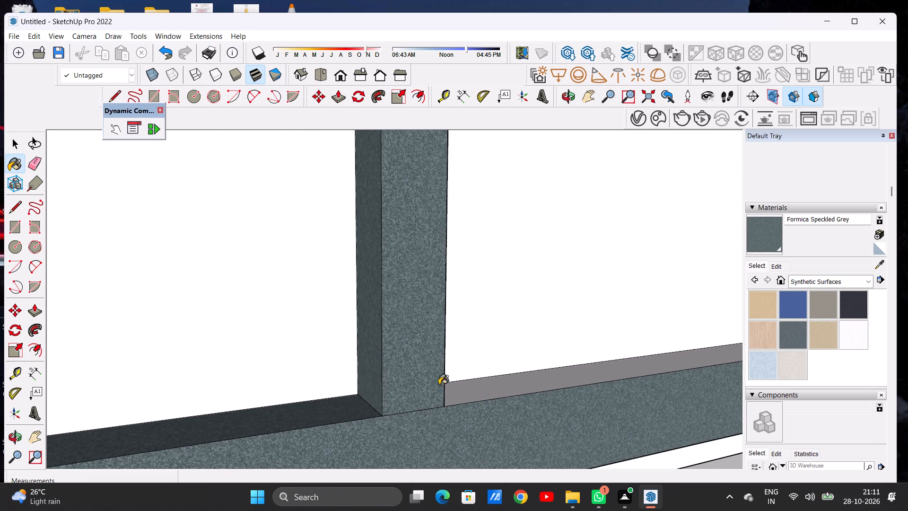
Paint the two outer end faces of the small window's frame with Formica Speckled Grey.
scroll(410, 388, "down", 1)
scroll(410, 388, "up", 1)
scroll(410, 388, "down", 7)
scroll(343, 389, "down", 6)
scroll(257, 373, "down", 5)
middle_click_drag(256, 379, 337, 368)
scroll(278, 370, "up", 6)
left_click(255, 371)
scroll(280, 379, "down", 7)
scroll(307, 373, "up", 1)
scroll(310, 373, "down", 4)
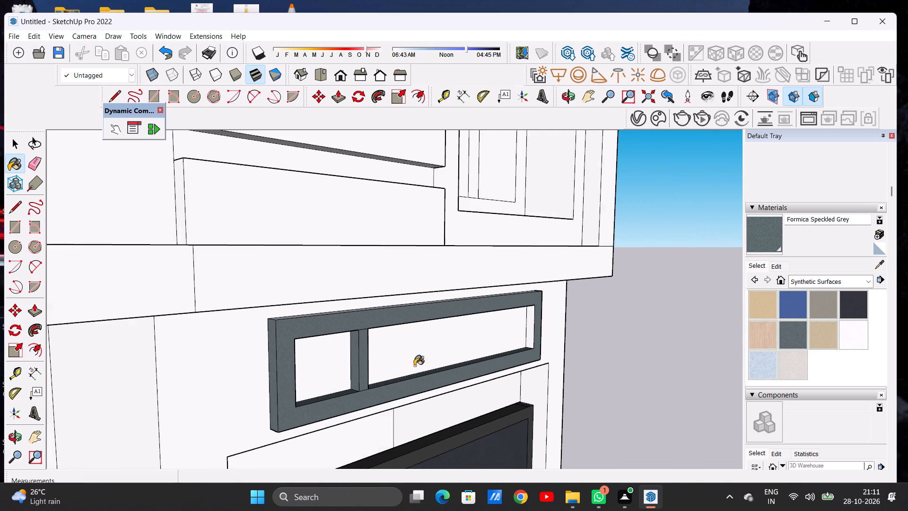
middle_click_drag(468, 361, 313, 337)
middle_click_drag(563, 348, 347, 375)
scroll(491, 364, "up", 8)
left_click(491, 364)
Paint the inner jamb at the wide pane's far end with Formica Speckled Grey.
scroll(499, 354, "down", 9)
middle_click_drag(432, 373, 456, 373)
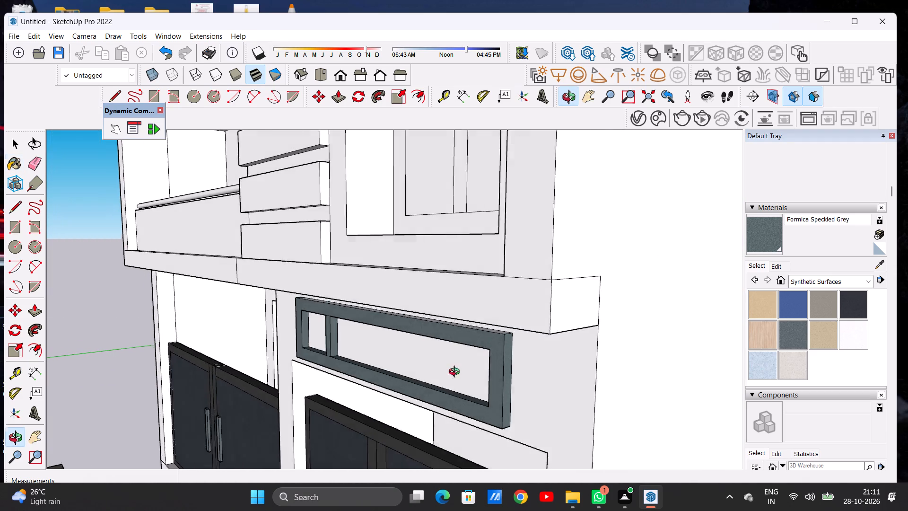
middle_click_drag(456, 373, 692, 362)
scroll(589, 360, "up", 10)
scroll(556, 334, "down", 1)
left_click(561, 330)
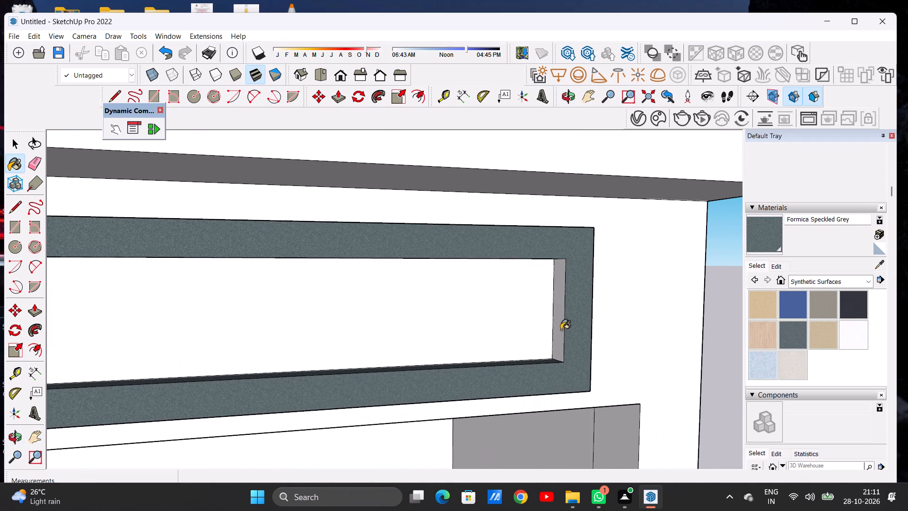
Paint the underside of the frame's top rail in both panes with Formica Speckled Grey.
scroll(550, 324, "down", 6)
middle_click_drag(537, 336, 318, 184)
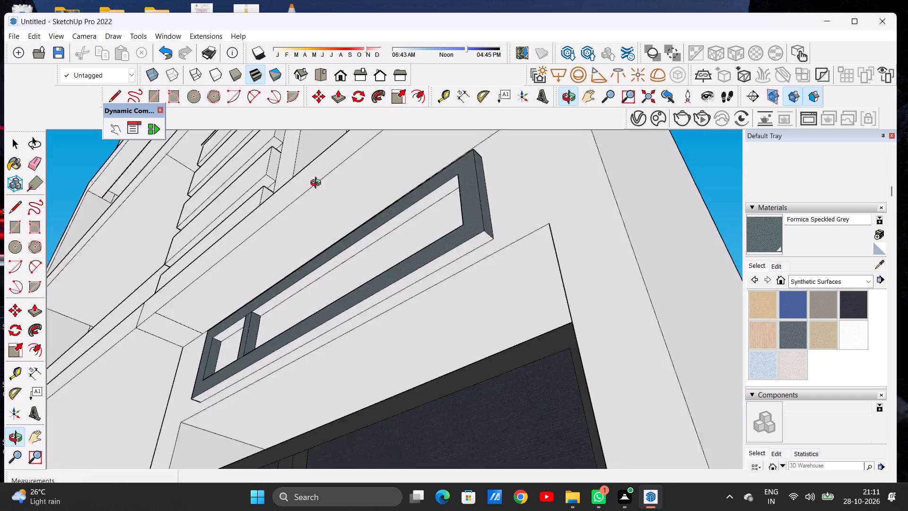
middle_click_drag(318, 184, 341, 229)
scroll(356, 248, "up", 3)
scroll(356, 248, "down", 1)
scroll(356, 248, "up", 2)
left_click(367, 259)
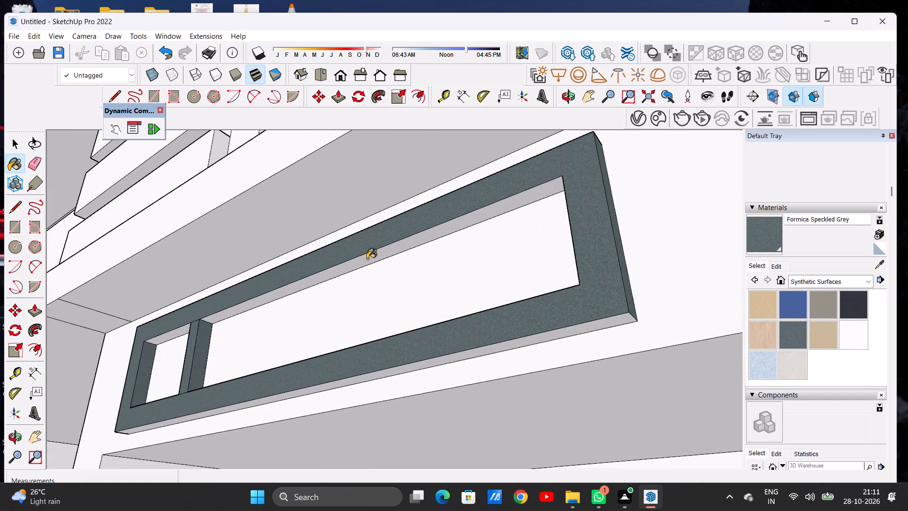
scroll(468, 252, "down", 7)
scroll(308, 276, "up", 6)
scroll(309, 308, "down", 1)
scroll(309, 308, "up", 1)
scroll(263, 284, "up", 6)
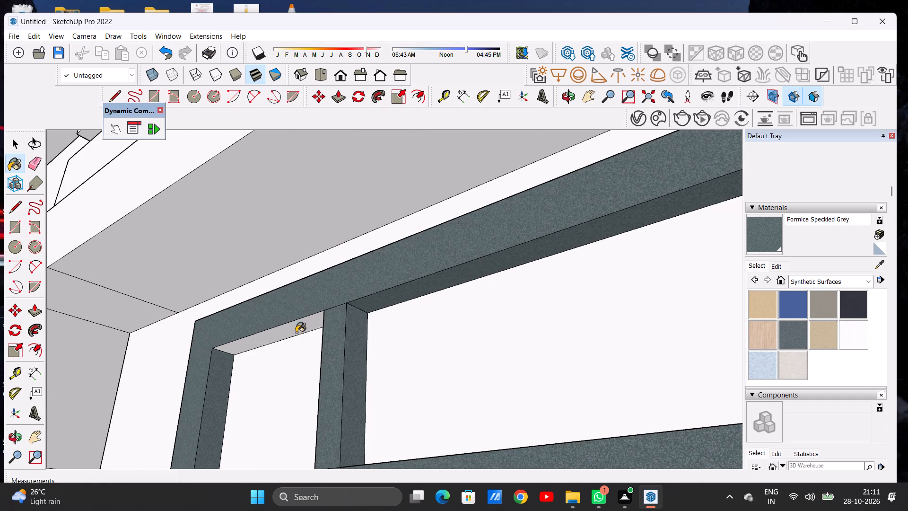
left_click(294, 329)
Paint the bottom face of the small window's outer frame with Formica Speckled Grey.
scroll(357, 287, "down", 16)
scroll(375, 297, "up", 9)
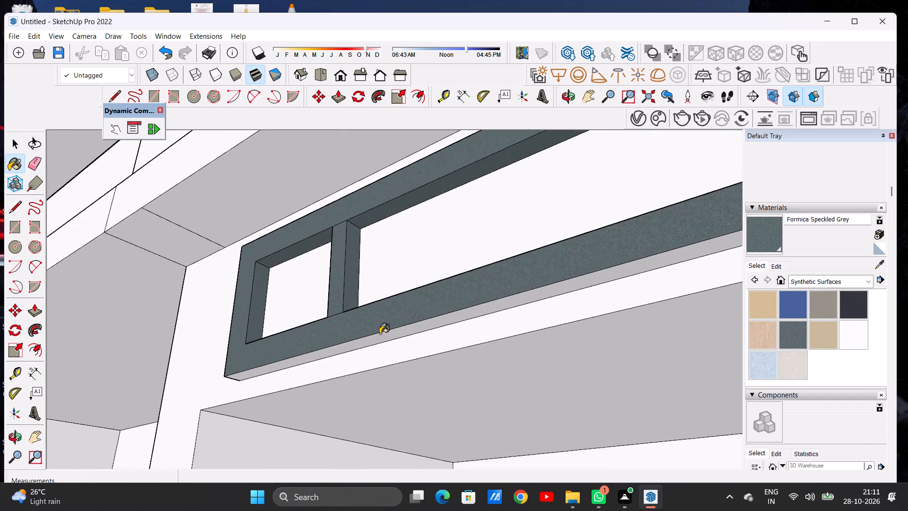
scroll(380, 334, "up", 7)
left_click(383, 335)
scroll(392, 321, "down", 18)
scroll(416, 307, "up", 1)
scroll(416, 307, "down", 3)
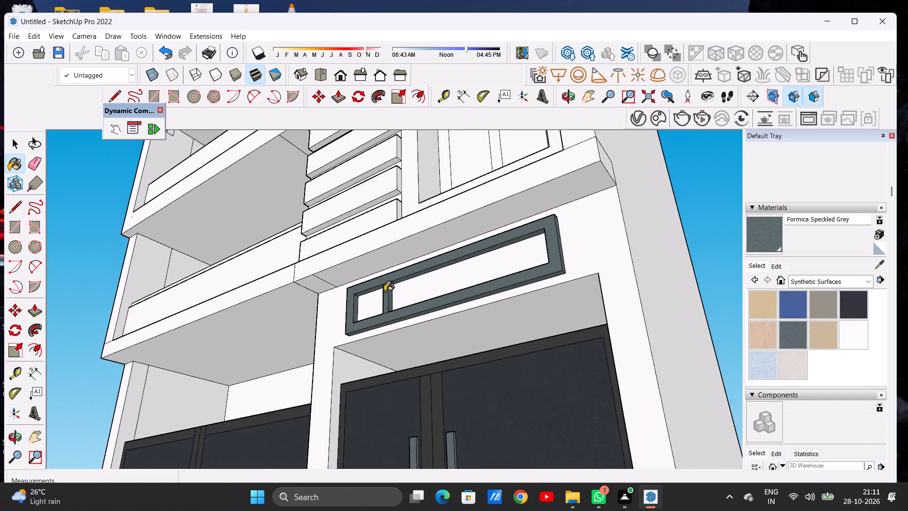
Paint the top face of the small window's outer frame with Formica Speckled Grey.
middle_click_drag(384, 291, 410, 364)
scroll(544, 335, "up", 8)
scroll(616, 321, "down", 1)
scroll(616, 321, "up", 2)
scroll(616, 321, "down", 1)
scroll(616, 321, "up", 2)
middle_click_drag(626, 310, 618, 320)
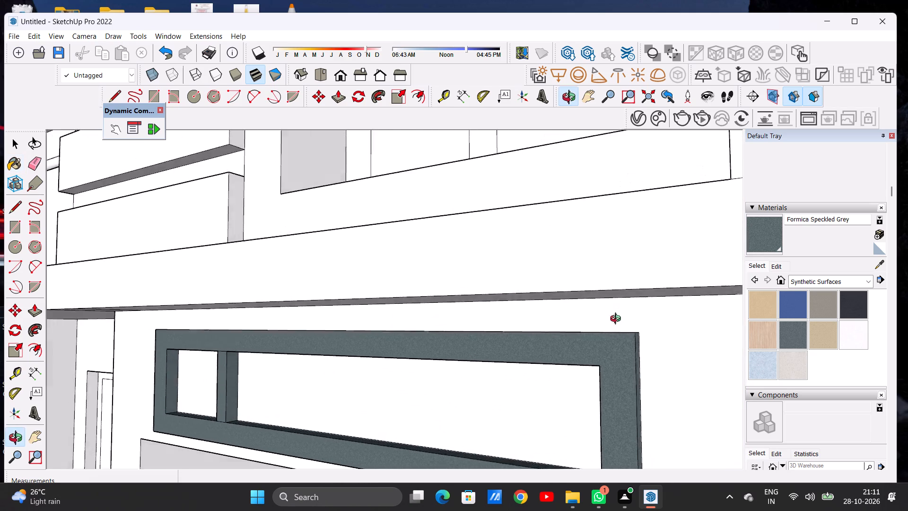
middle_click_drag(618, 320, 561, 340)
scroll(551, 414, "up", 8)
scroll(522, 330, "down", 1)
scroll(522, 330, "up", 8)
middle_click_drag(535, 333, 538, 351)
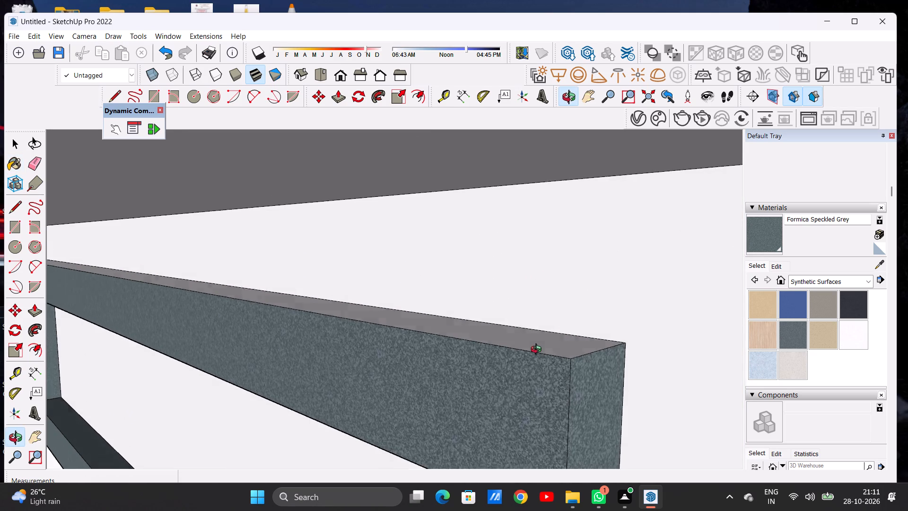
middle_click_drag(538, 351, 539, 353)
left_click(547, 344)
scroll(549, 346, "down", 3)
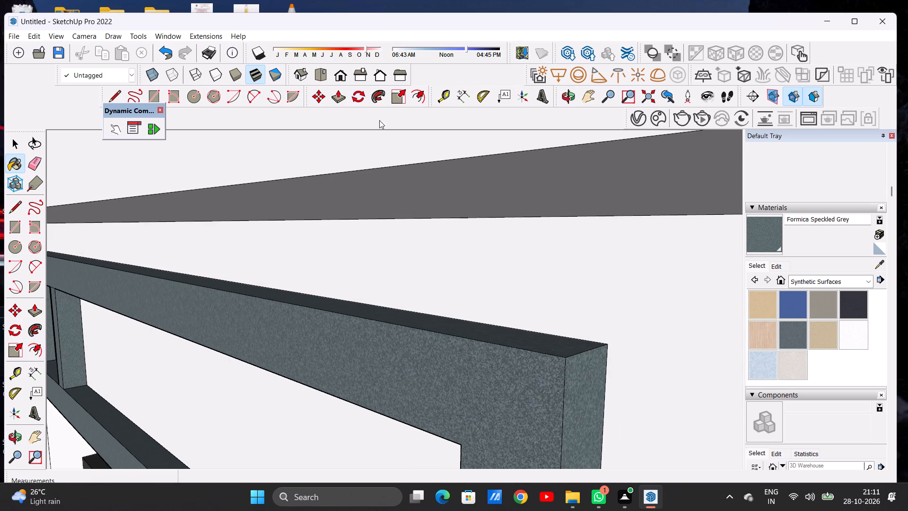
Show the building in the standard front view.
left_click(339, 77)
scroll(412, 222, "down", 20)
scroll(412, 222, "down", 1)
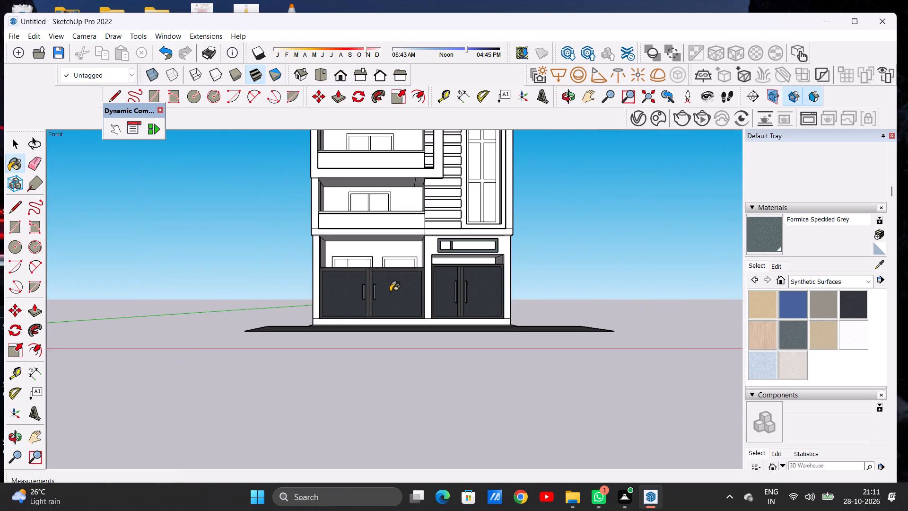
Paint the wider panel inside the left opening behind the wider ground-floor gate with Wood Veneer 01.
scroll(402, 308, "down", 3)
scroll(457, 266, "up", 5)
scroll(456, 266, "down", 1)
scroll(447, 266, "up", 1)
middle_click_drag(430, 264, 424, 298)
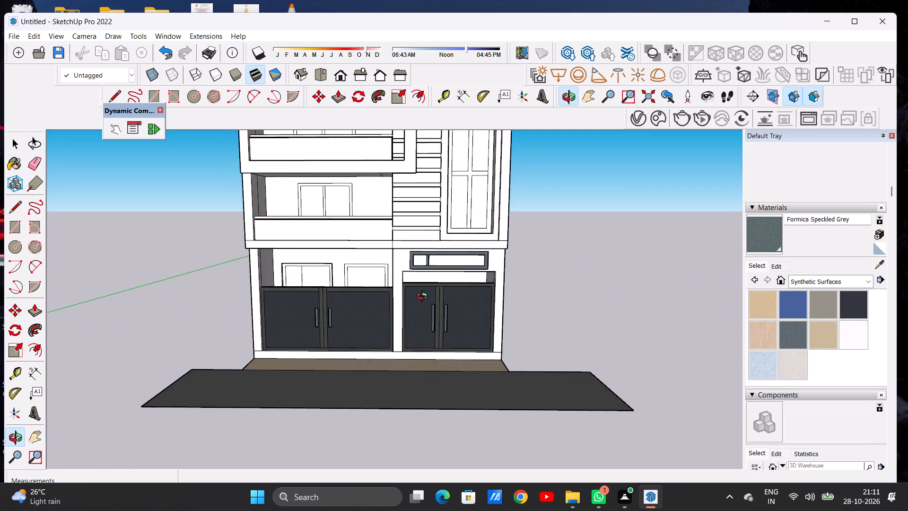
middle_click_drag(424, 298, 429, 287)
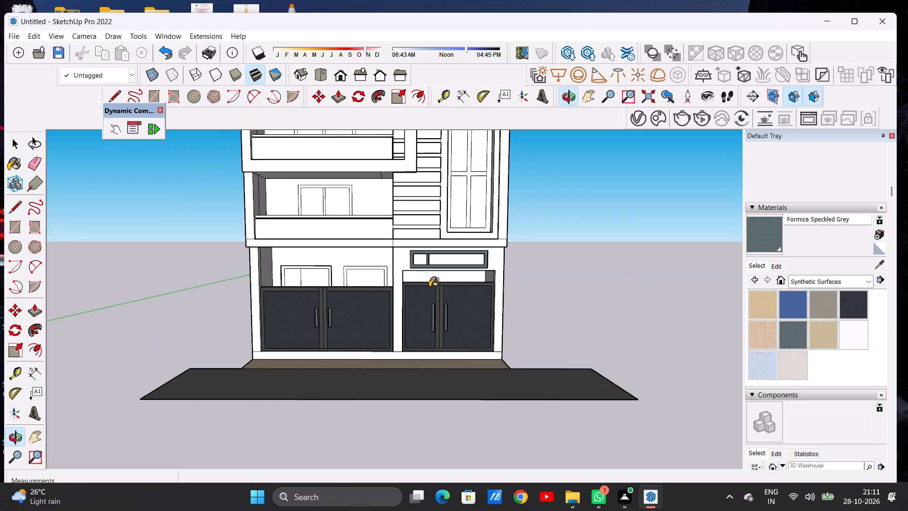
key("space")
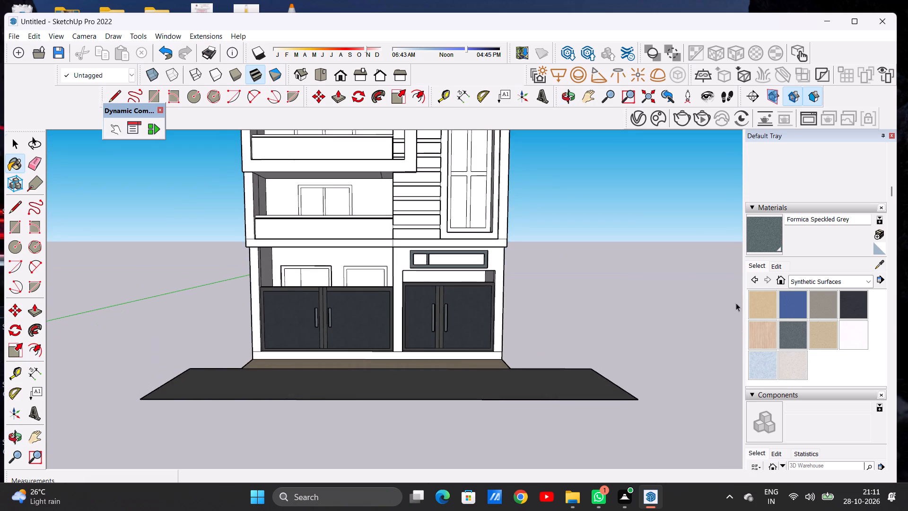
left_click(815, 280)
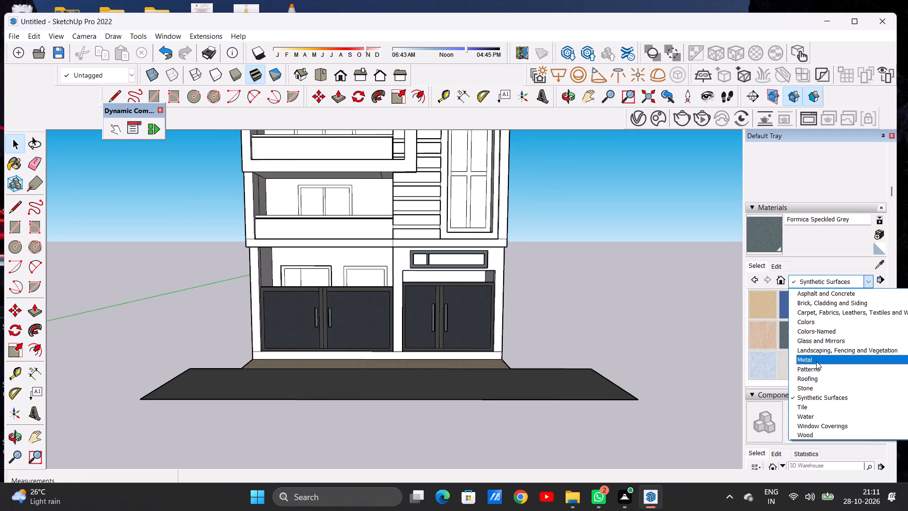
left_click(803, 433)
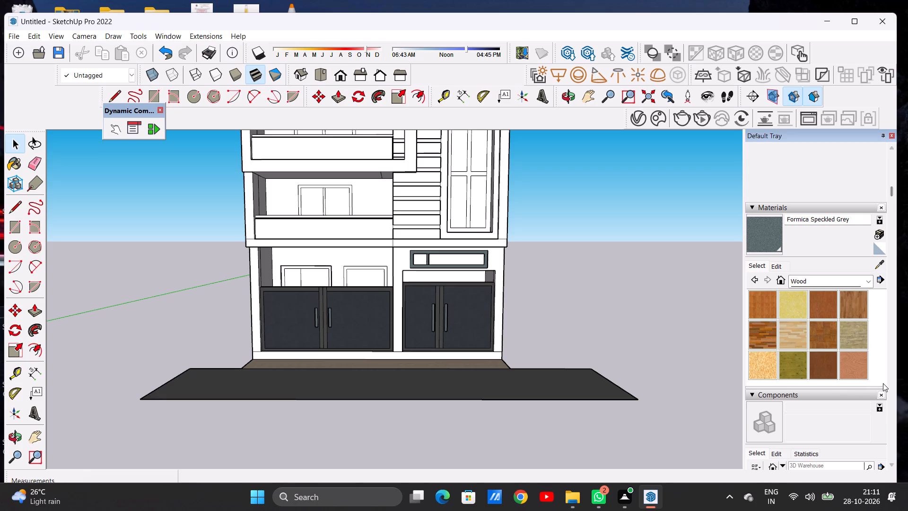
left_click(821, 367)
scroll(821, 373, "down", 5)
scroll(293, 270, "up", 2)
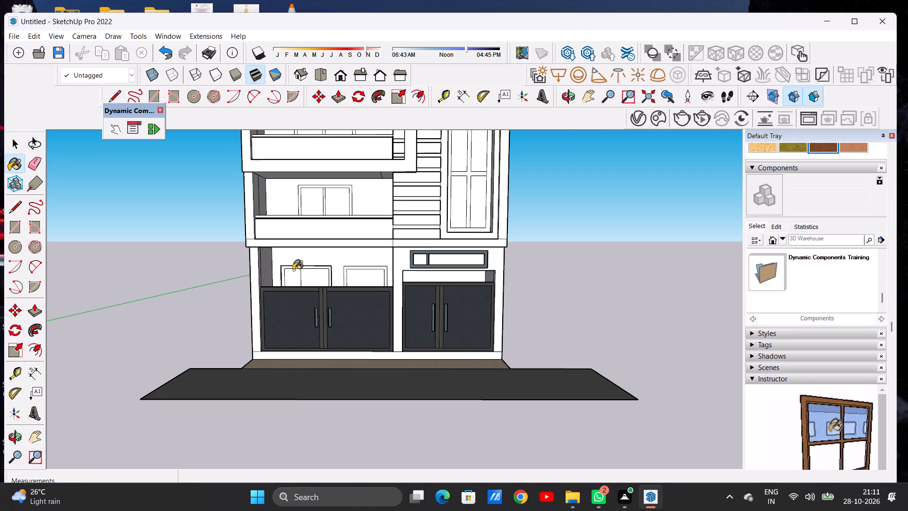
scroll(293, 270, "up", 2)
scroll(333, 281, "up", 7)
left_click(319, 280)
Paint the front face of the left opening's surrounding frame with Wood Veneer 01.
scroll(397, 287, "down", 4)
middle_click_drag(295, 279, 282, 307)
scroll(352, 254, "up", 15)
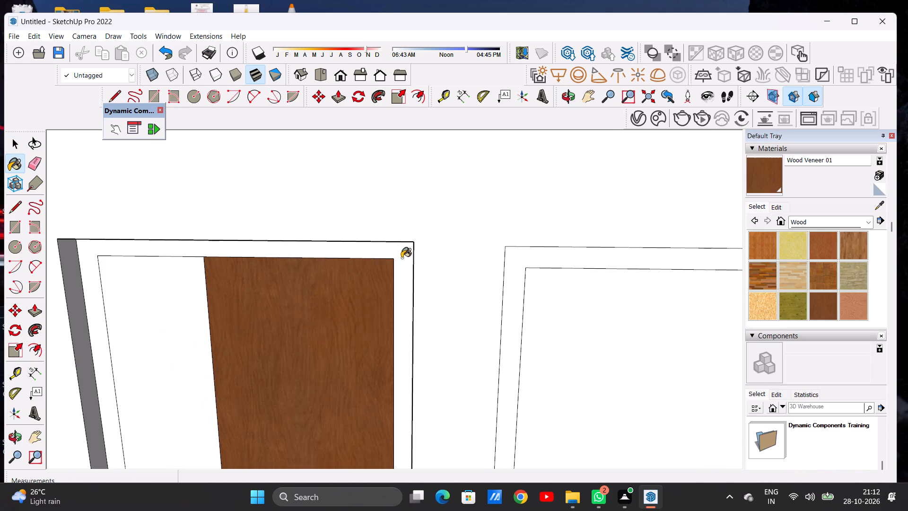
left_click(399, 260)
Darken the Wood Veneer 01 material to a deep brown.
scroll(422, 249, "down", 1)
scroll(423, 249, "up", 1)
scroll(424, 249, "down", 5)
middle_click_drag(393, 275, 398, 255)
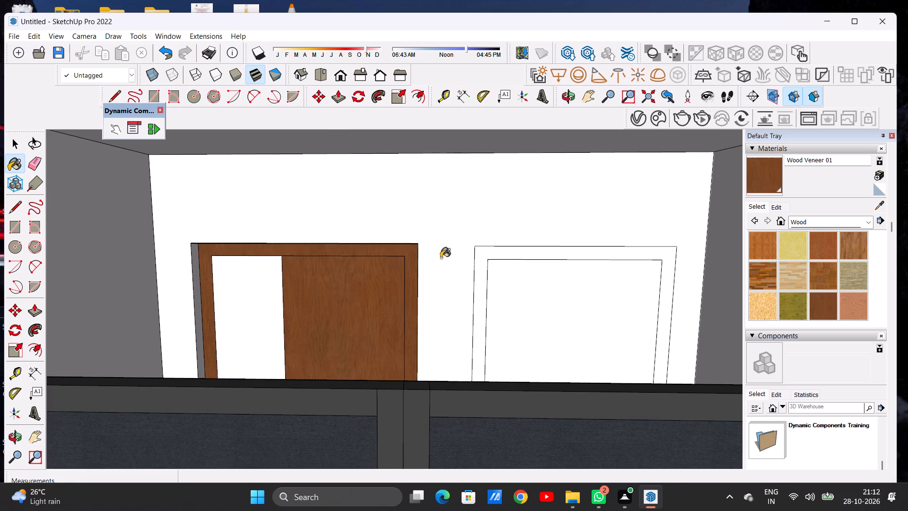
left_click(775, 207)
left_click(805, 274)
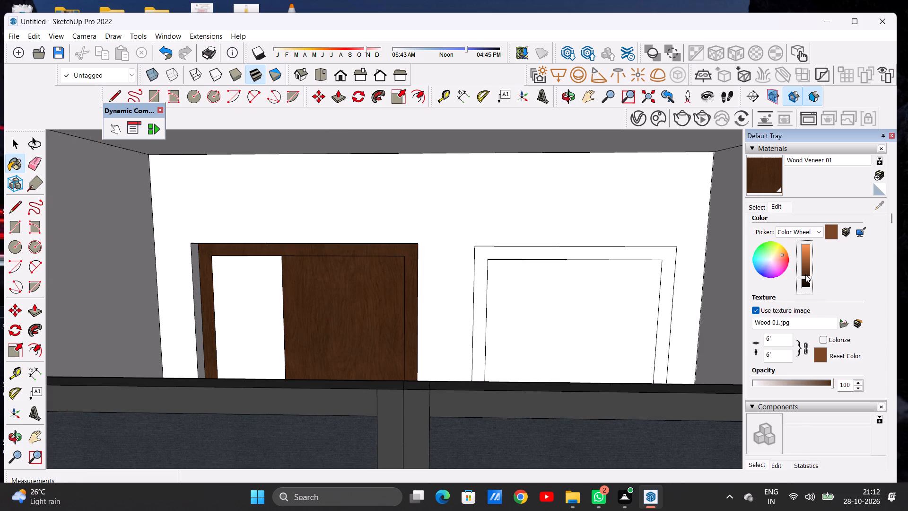
Paint the frame of the right opening behind the wider gate with the darkened Wood Veneer 01.
scroll(369, 278, "down", 4)
scroll(284, 293, "down", 1)
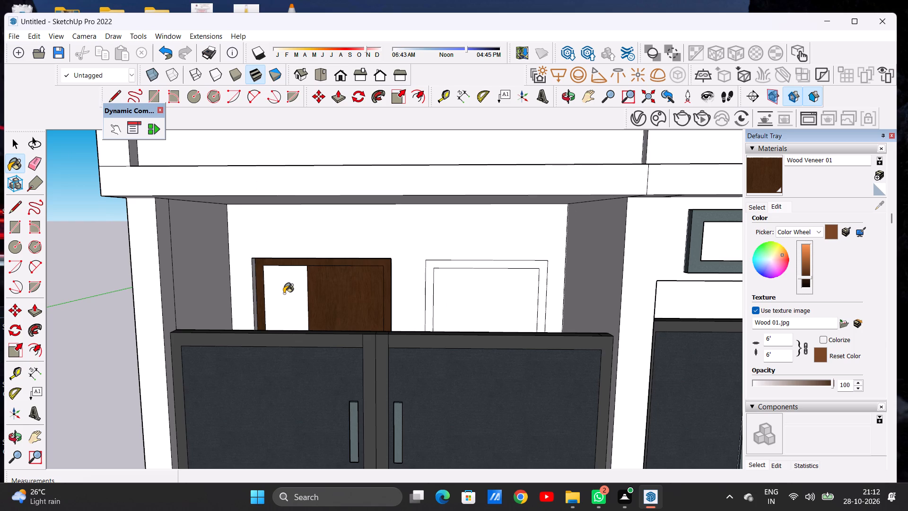
scroll(441, 274, "up", 6)
left_click(417, 262)
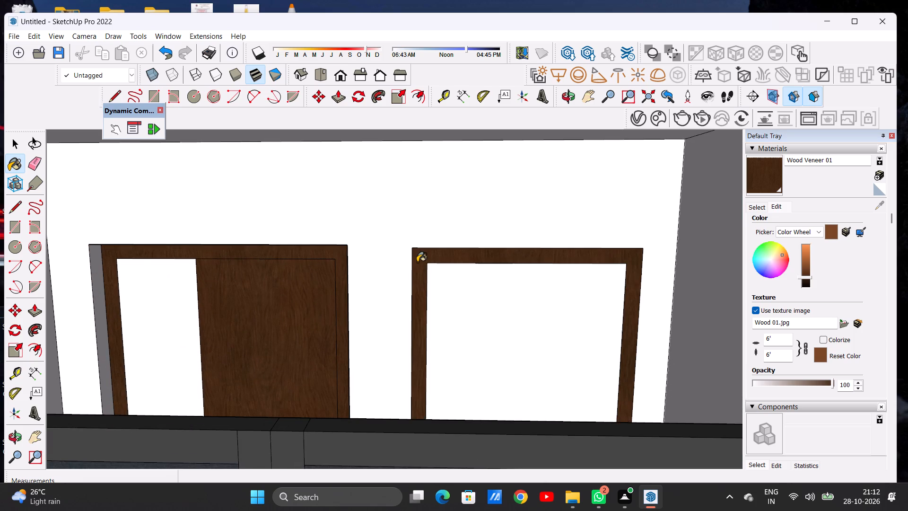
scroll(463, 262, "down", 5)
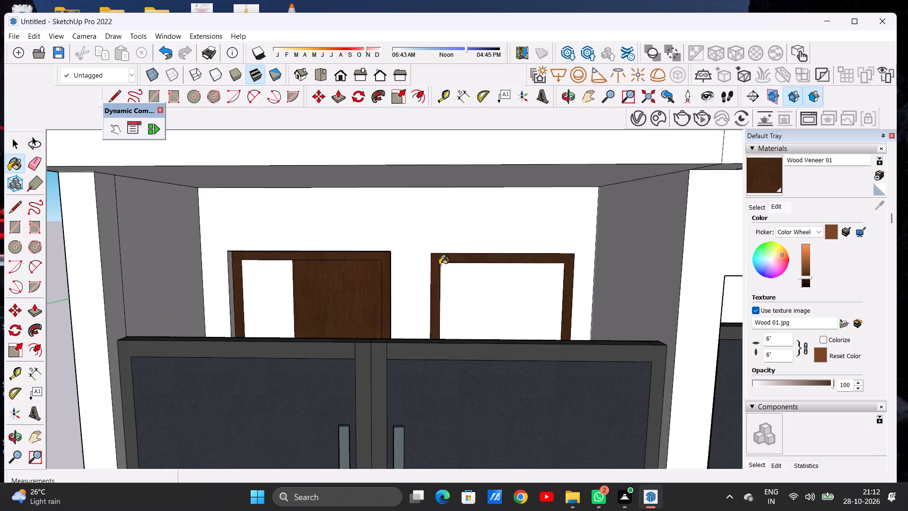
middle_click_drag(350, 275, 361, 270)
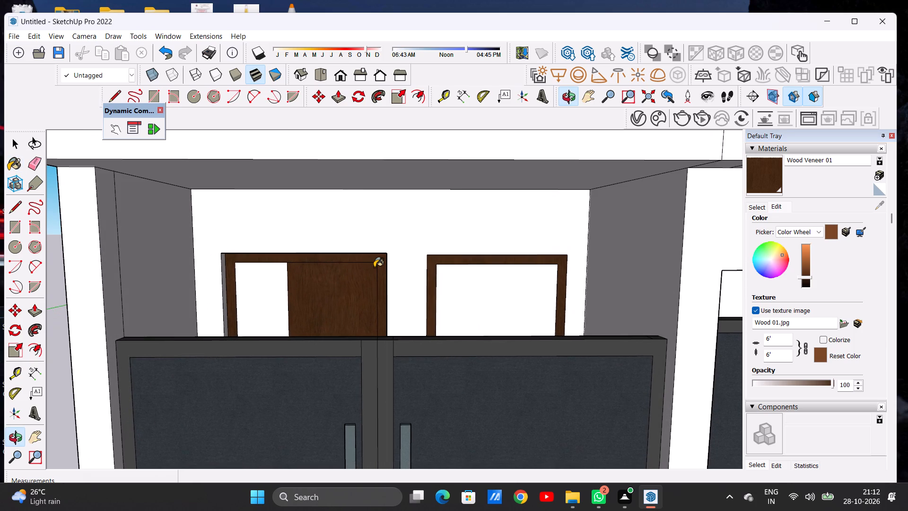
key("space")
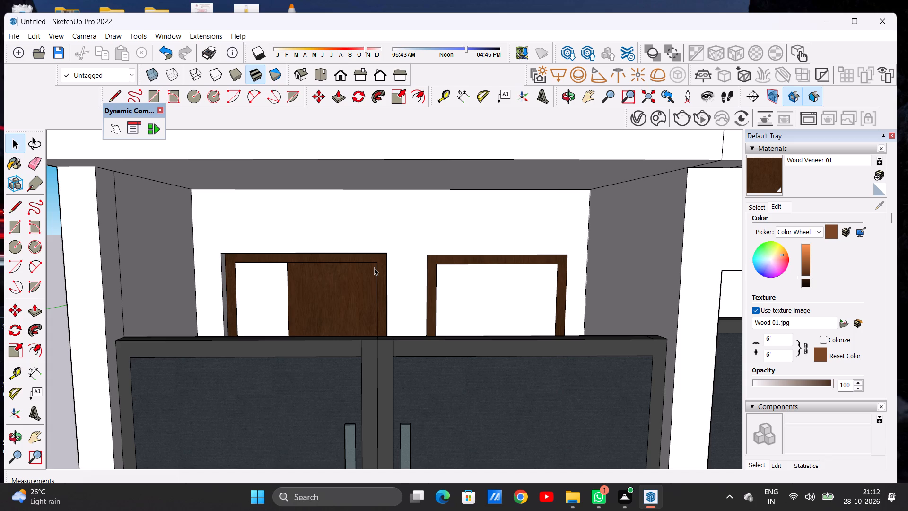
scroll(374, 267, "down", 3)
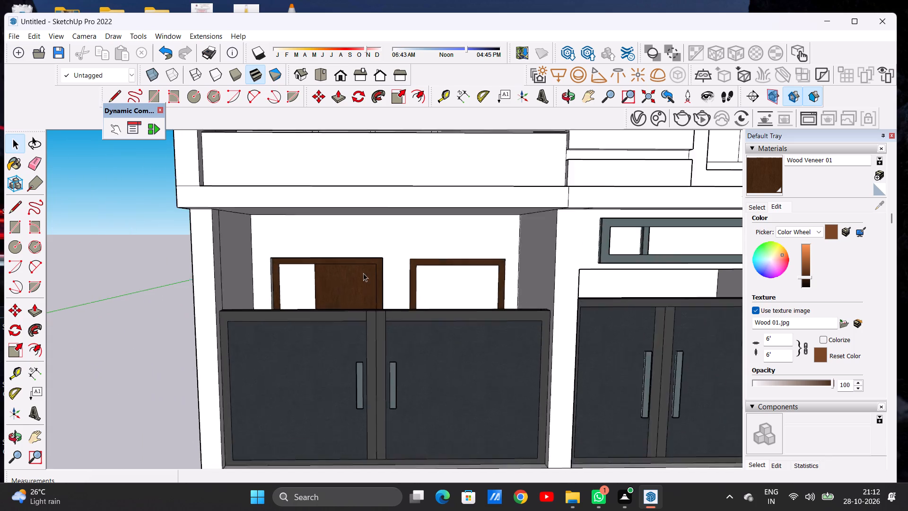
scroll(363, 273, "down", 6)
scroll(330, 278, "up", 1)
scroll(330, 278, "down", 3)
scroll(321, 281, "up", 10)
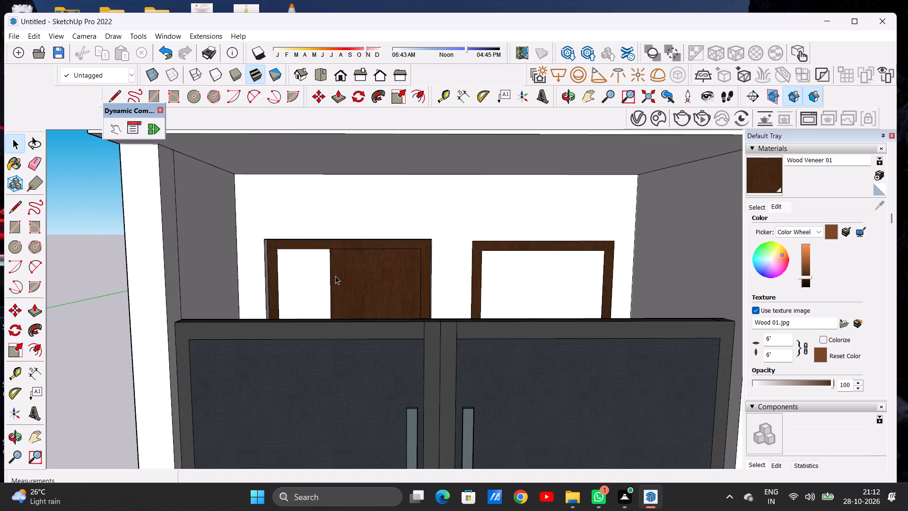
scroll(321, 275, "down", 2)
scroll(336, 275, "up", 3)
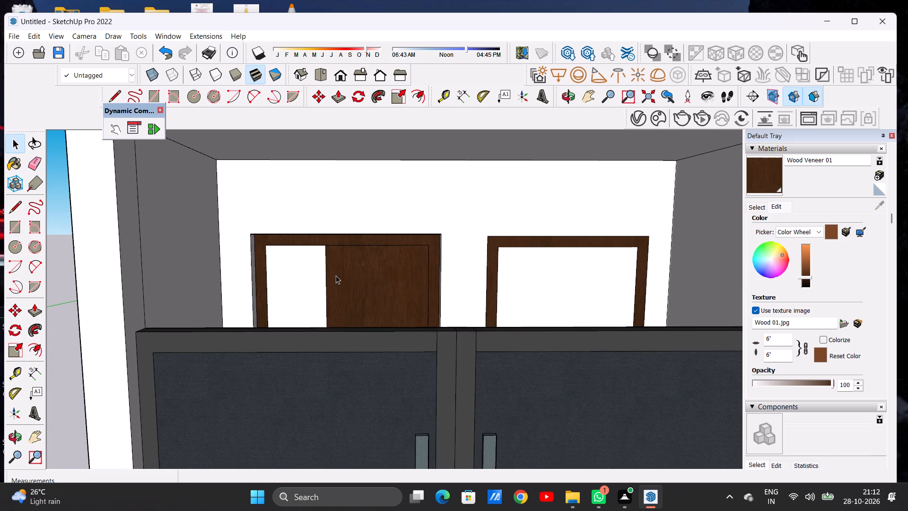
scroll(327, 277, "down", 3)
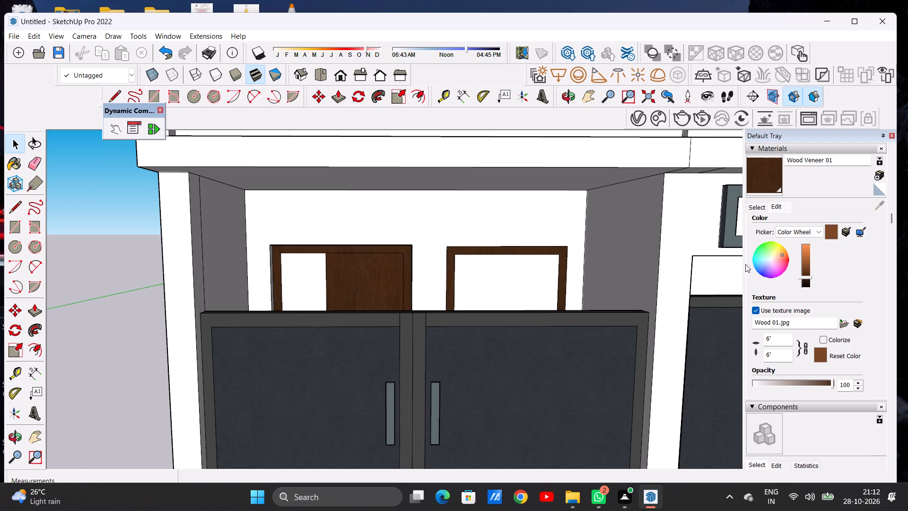
Paint the narrow white panel in the left opening behind the wider gate with Blinds Vertical Pattern from Window Coverings.
left_click(752, 209)
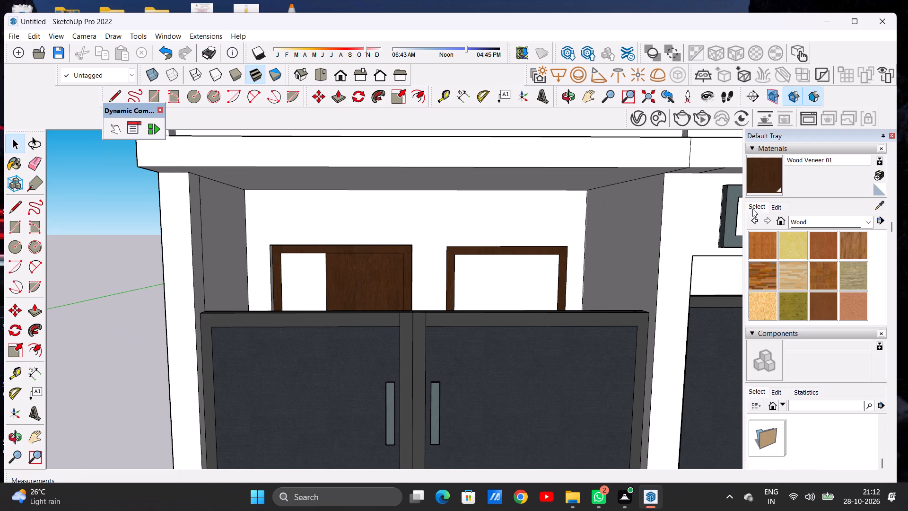
left_click(802, 220)
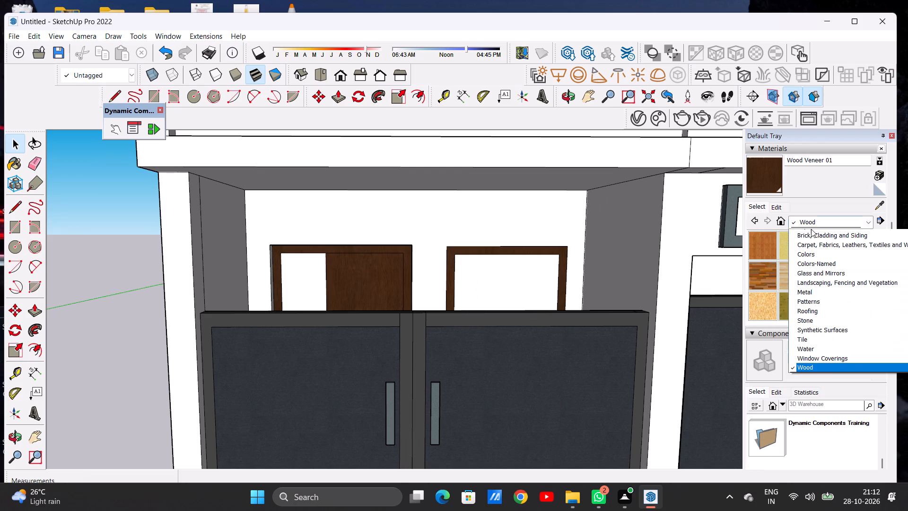
left_click(831, 366)
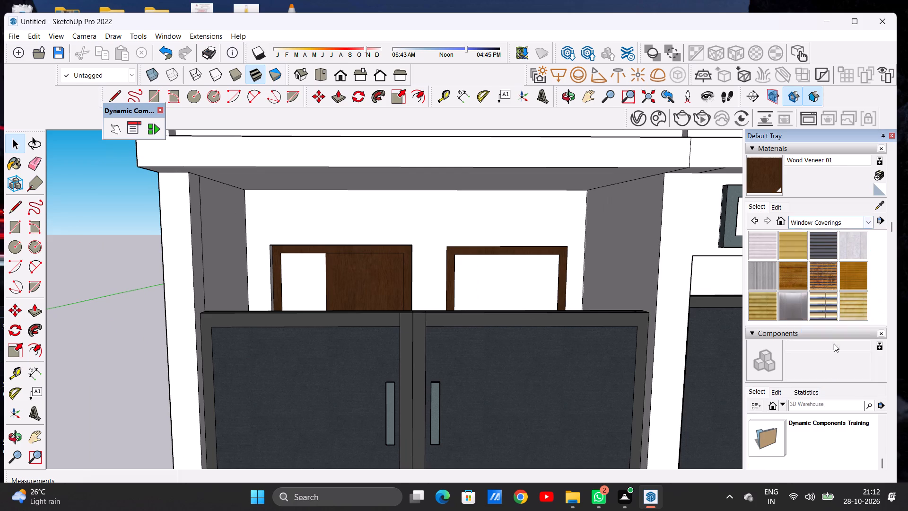
left_click(847, 233)
scroll(319, 283, "up", 1)
scroll(314, 286, "down", 1)
scroll(305, 292, "up", 4)
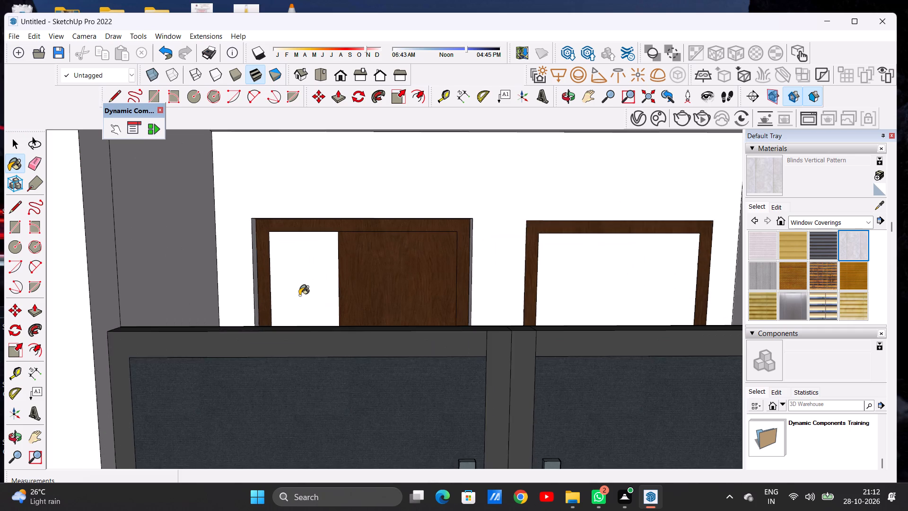
left_click(299, 295)
Paint the panel inside the right opening's frame behind the wider gate with Wood Floor Parquet.
scroll(315, 292, "up", 13)
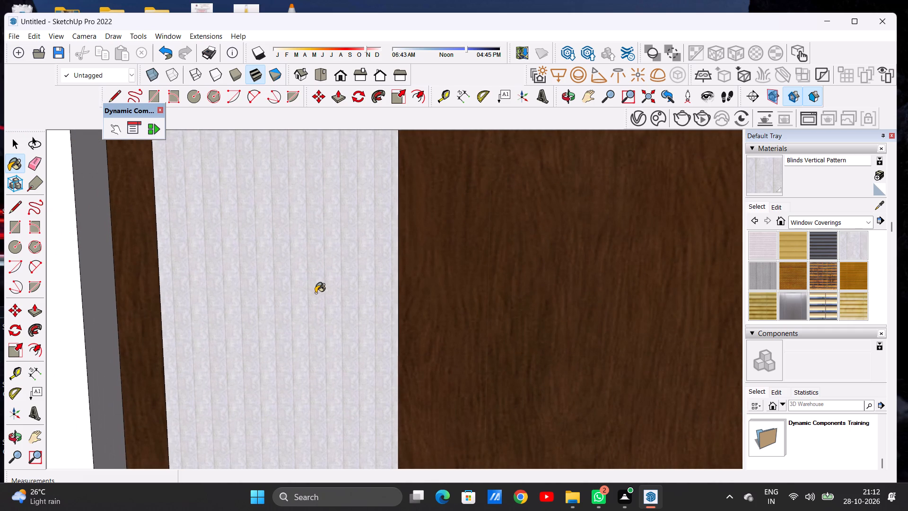
scroll(318, 304, "down", 20)
scroll(318, 304, "down", 9)
scroll(376, 274, "up", 4)
scroll(378, 274, "down", 1)
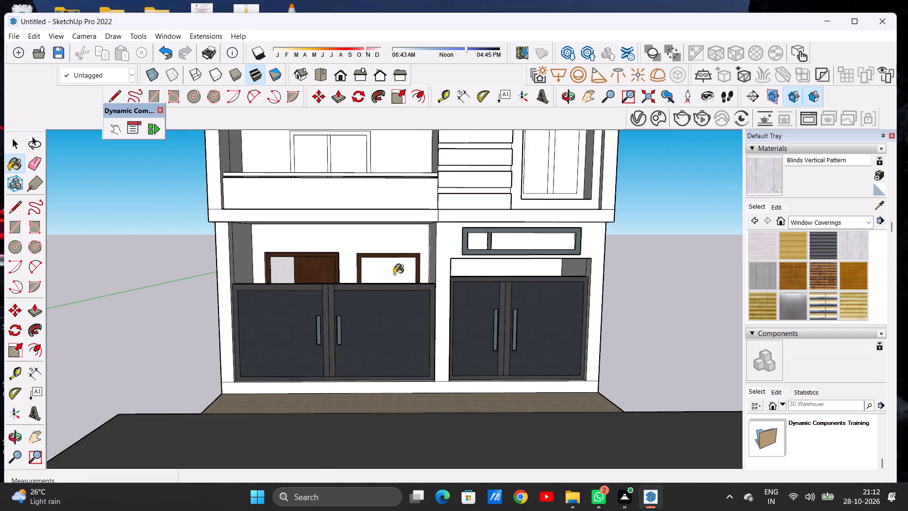
scroll(414, 272, "up", 13)
key("space")
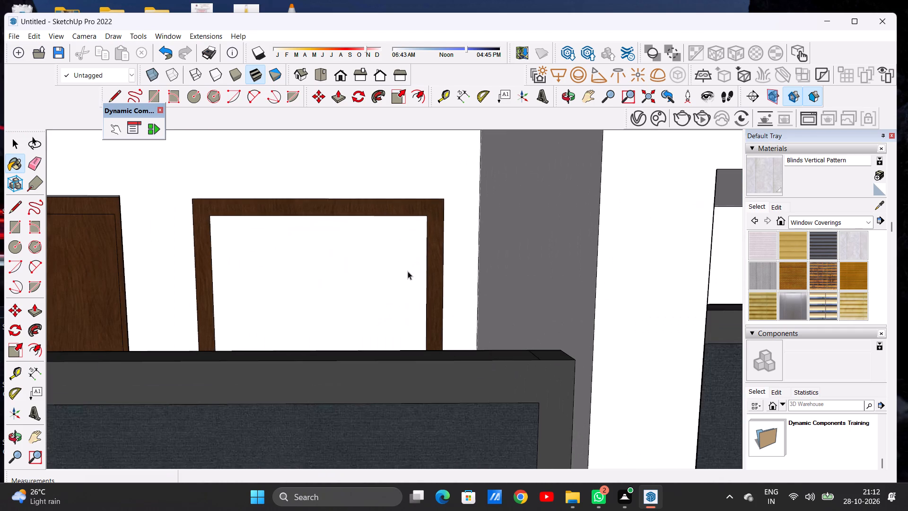
left_click(802, 220)
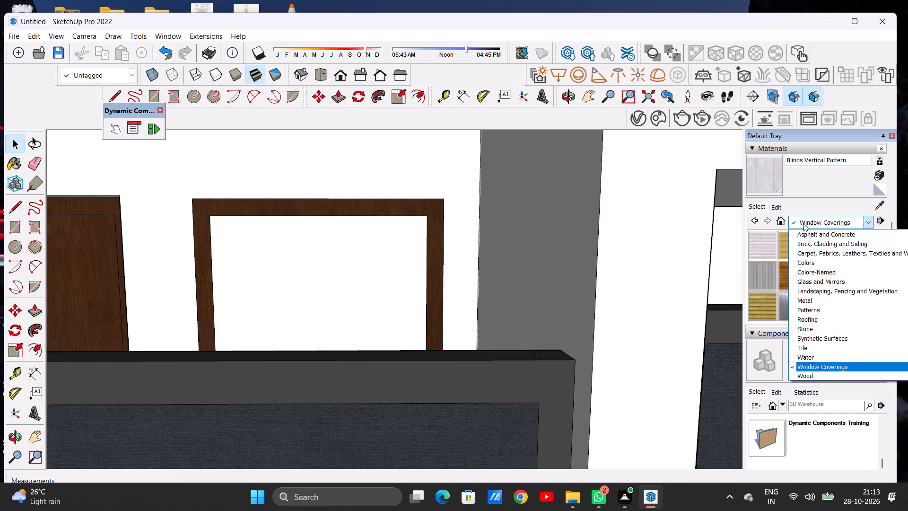
left_click(801, 372)
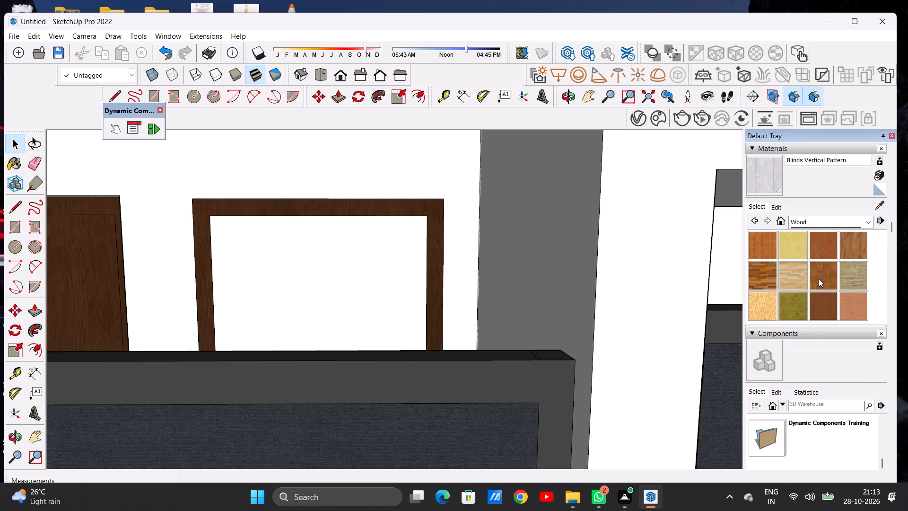
left_click(819, 279)
left_click(353, 289)
Darken the Wood Floor Parquet material to a deeper brown.
scroll(353, 289, "up", 6)
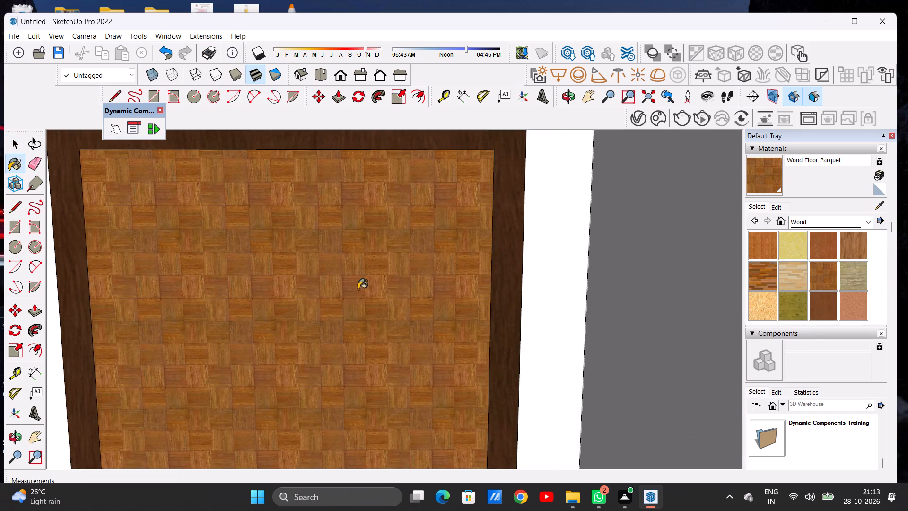
scroll(363, 289, "down", 9)
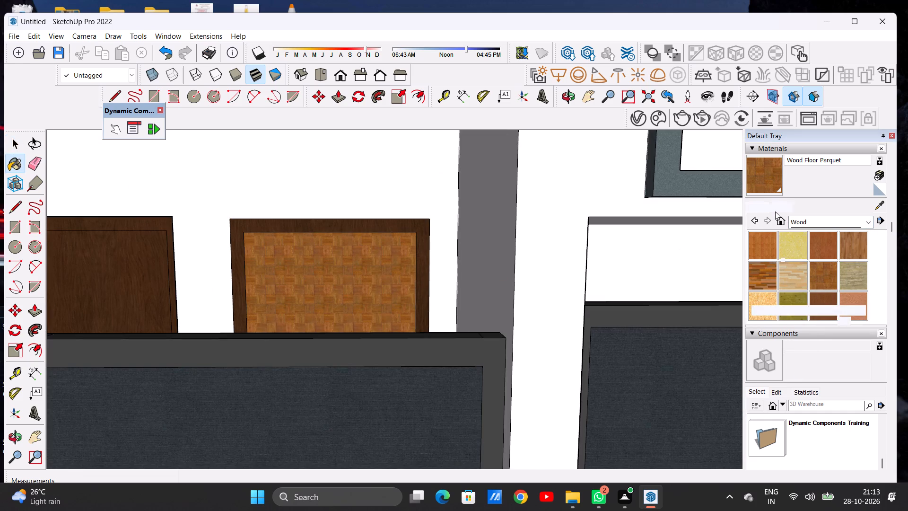
left_click(775, 211)
left_click(804, 268)
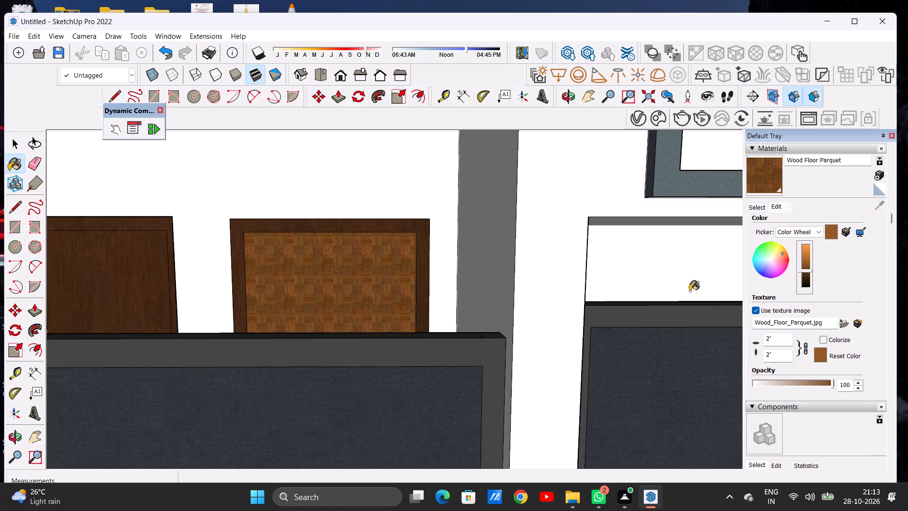
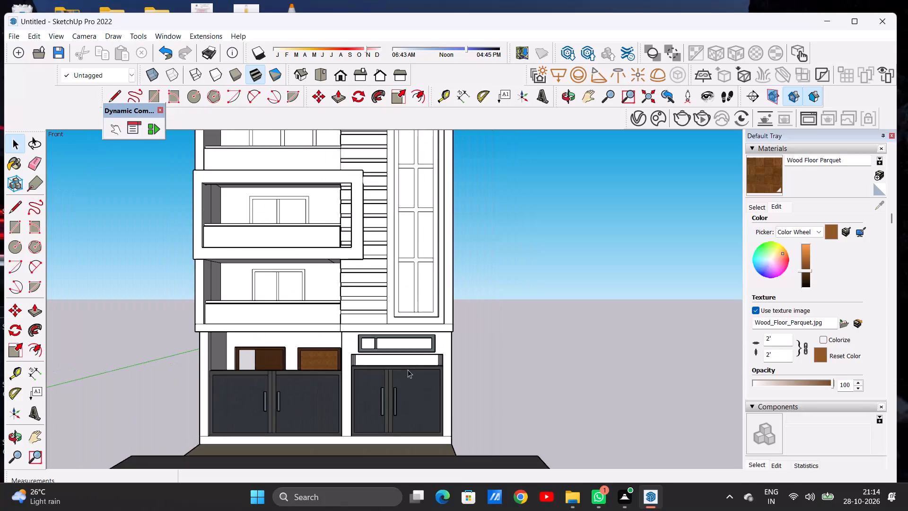
Examine the ground-floor door and window materials and the overall front facade.
scroll(393, 364, "down", 5)
scroll(355, 347, "up", 6)
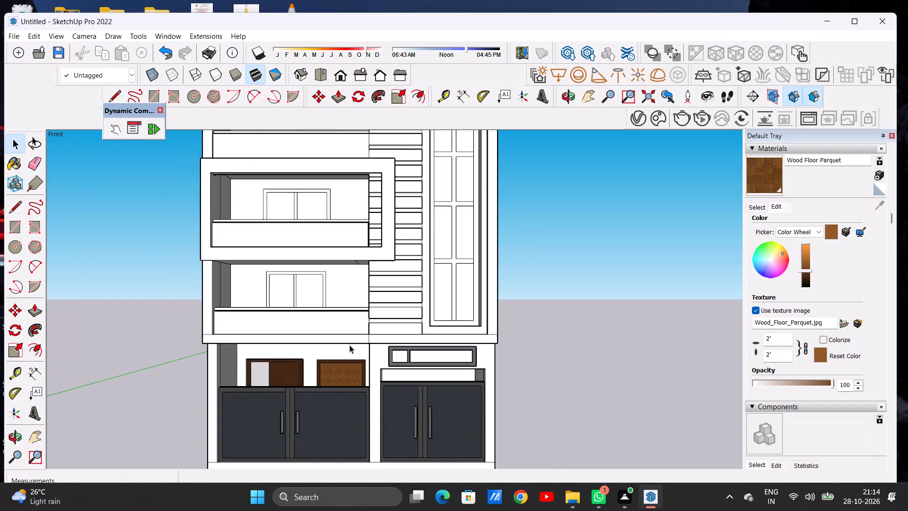
scroll(334, 358, "up", 7)
middle_click_drag(320, 370, 329, 375)
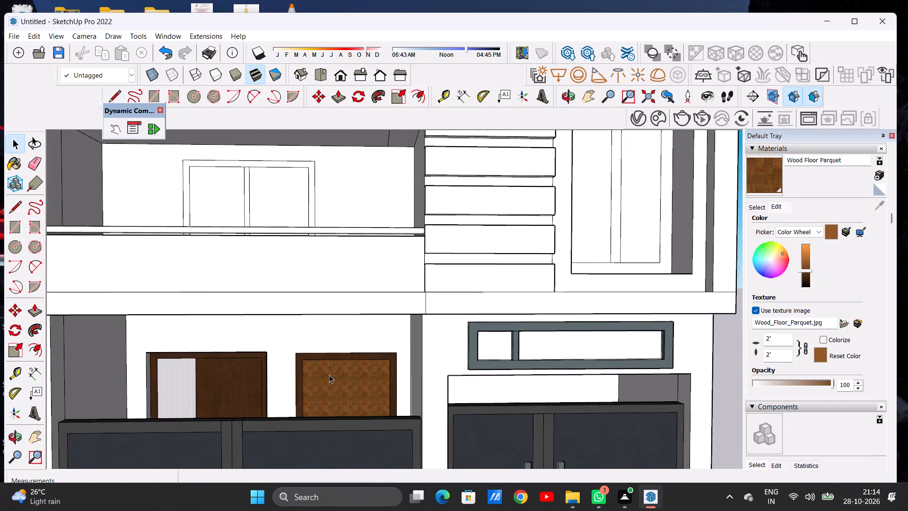
scroll(317, 369, "down", 6)
middle_click_drag(304, 368, 278, 402)
scroll(311, 377, "down", 1)
scroll(311, 377, "up", 1)
scroll(311, 377, "down", 1)
scroll(311, 377, "up", 8)
scroll(331, 366, "down", 1)
scroll(331, 366, "up", 5)
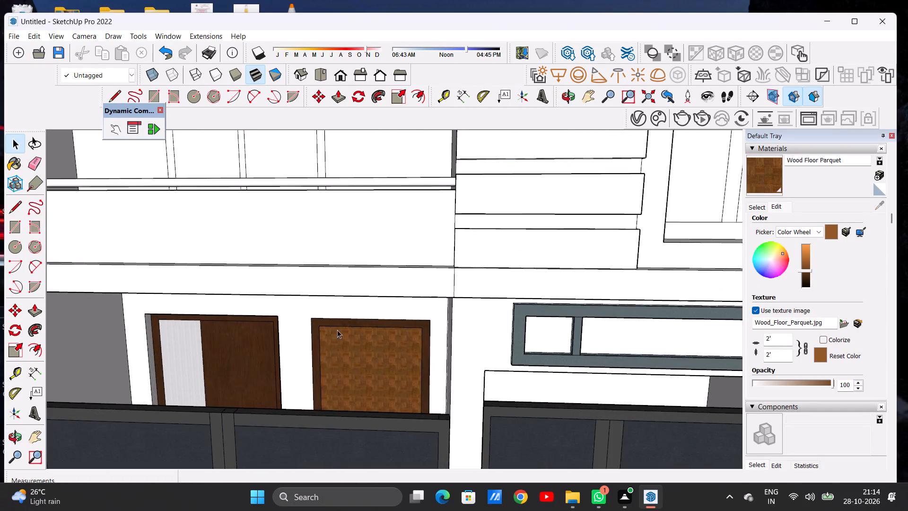
scroll(337, 330, "up", 10)
middle_click_drag(351, 347, 351, 330)
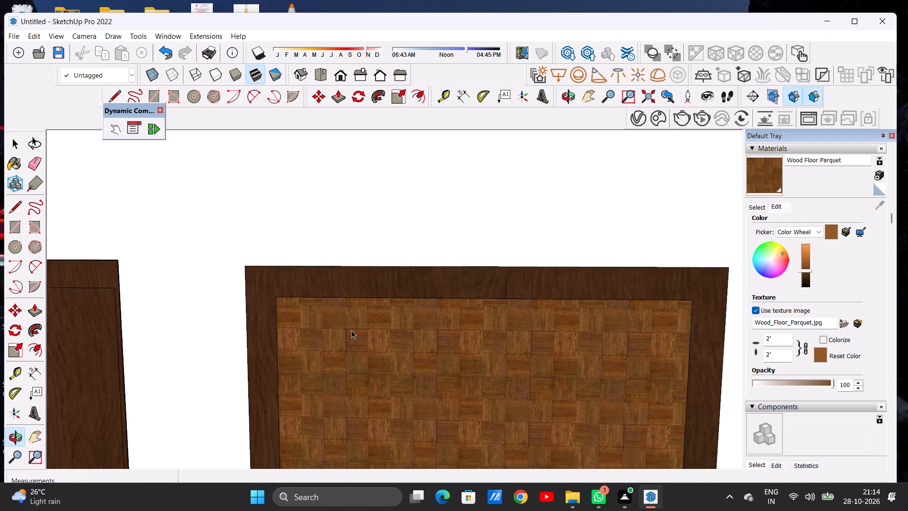
scroll(358, 349, "down", 20)
scroll(358, 349, "down", 6)
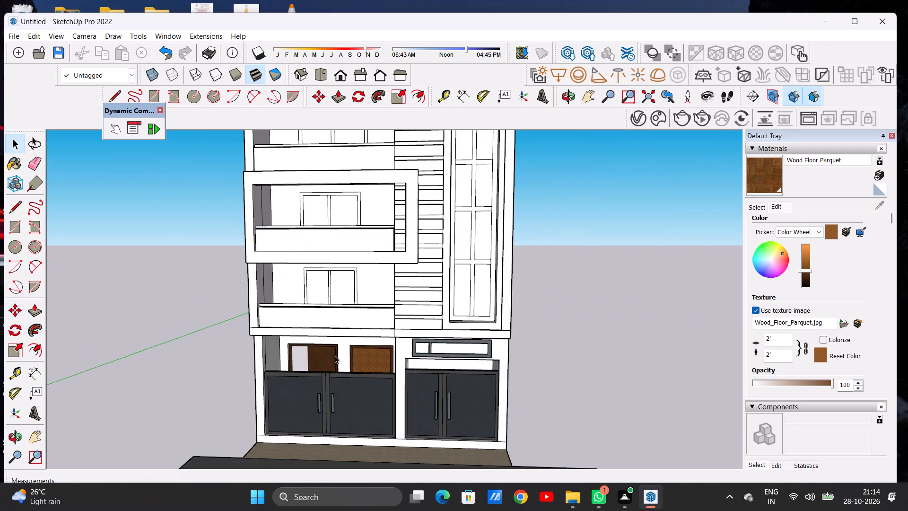
scroll(305, 361, "down", 1)
scroll(305, 361, "up", 15)
scroll(312, 353, "down", 1)
scroll(312, 353, "up", 1)
scroll(312, 353, "down", 1)
scroll(312, 353, "up", 4)
middle_click_drag(314, 346, 286, 337)
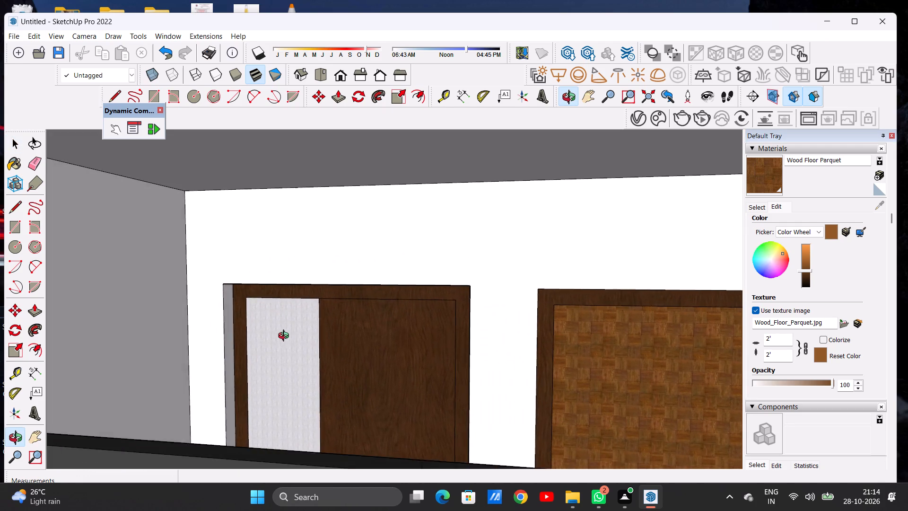
middle_click_drag(286, 337, 262, 355)
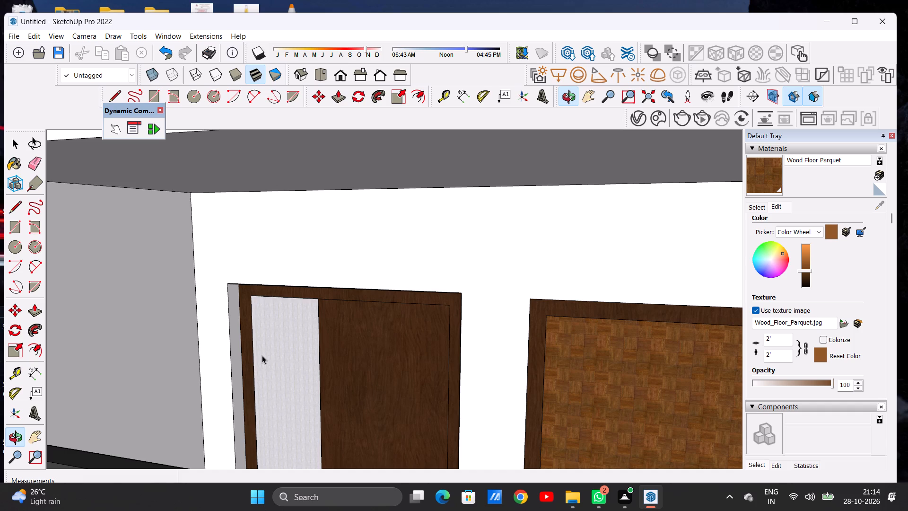
scroll(262, 355, "down", 5)
scroll(334, 330, "down", 1)
scroll(335, 330, "up", 1)
scroll(336, 330, "down", 5)
middle_click_drag(332, 347, 395, 336)
scroll(392, 353, "down", 10)
scroll(341, 349, "down", 5)
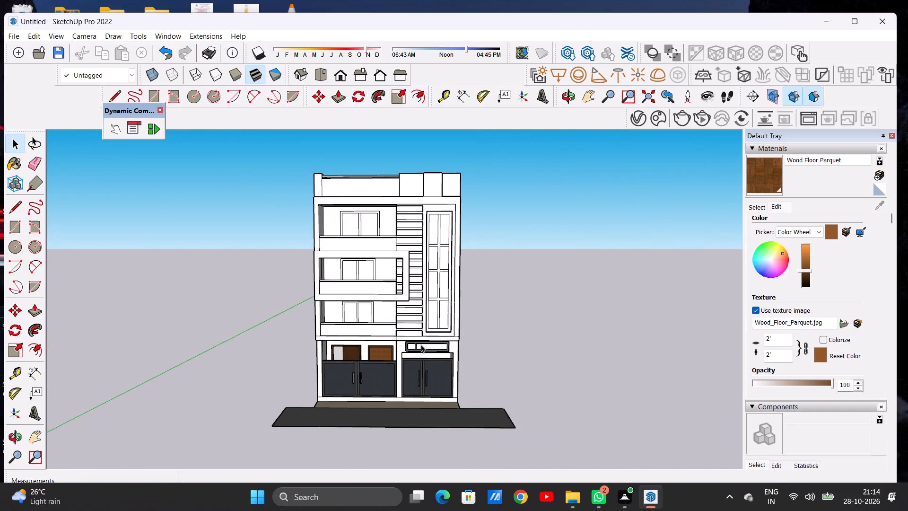
Paint the outer frame and centre mullion of the first-floor balcony window with the Wood Cherry Original material.
scroll(350, 306, "up", 1)
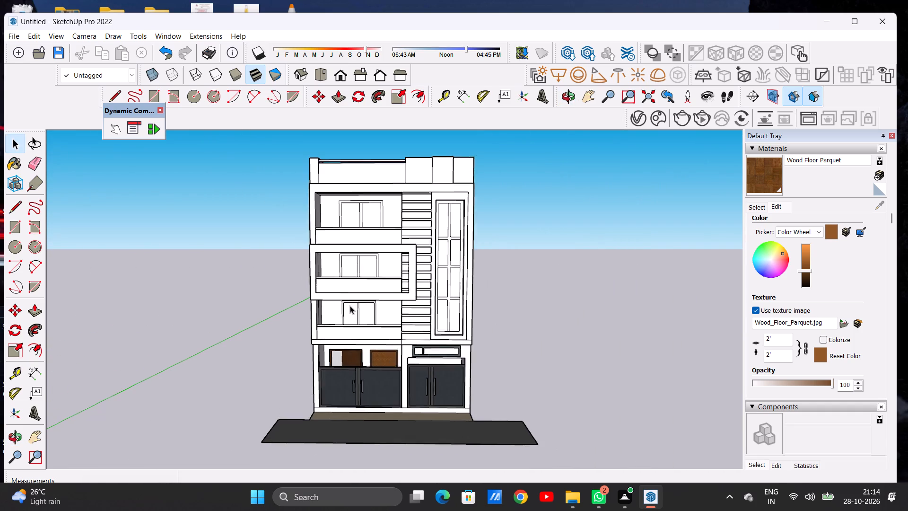
scroll(350, 306, "up", 17)
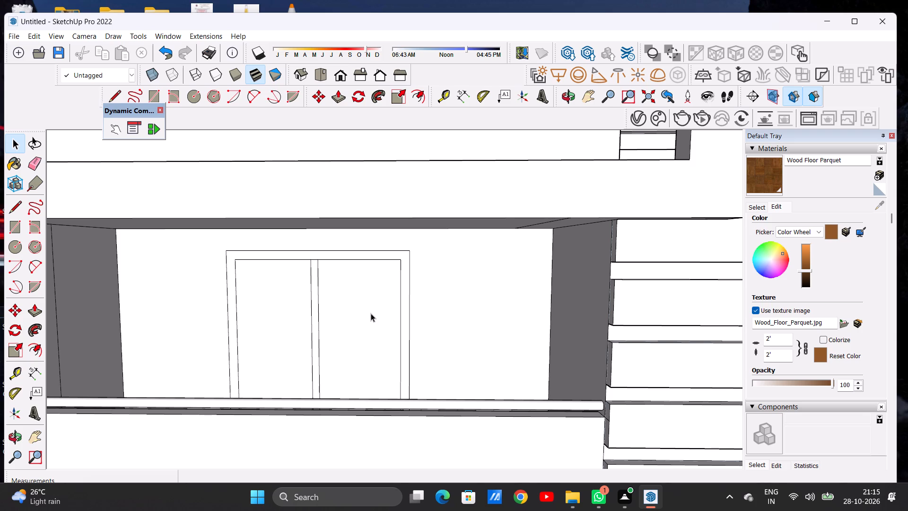
scroll(340, 334, "down", 6)
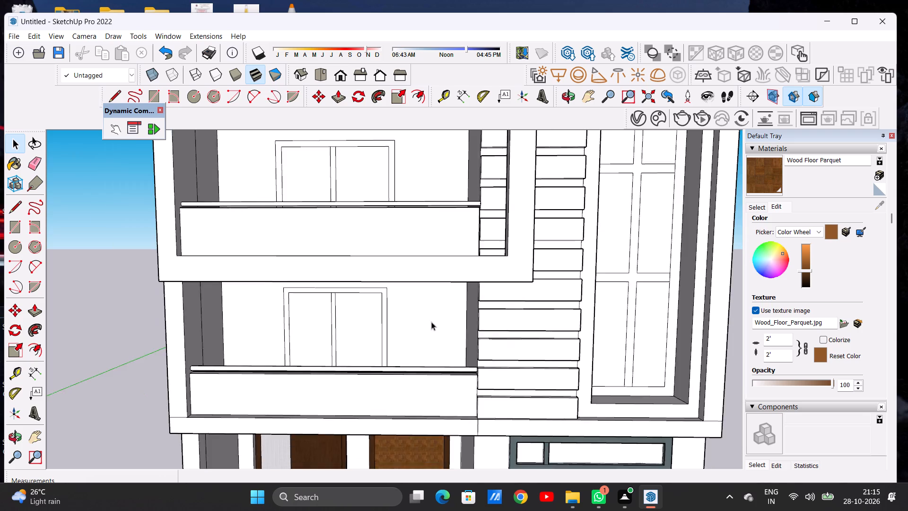
scroll(431, 322, "down", 6)
scroll(396, 328, "up", 1)
scroll(396, 328, "down", 1)
scroll(396, 328, "up", 4)
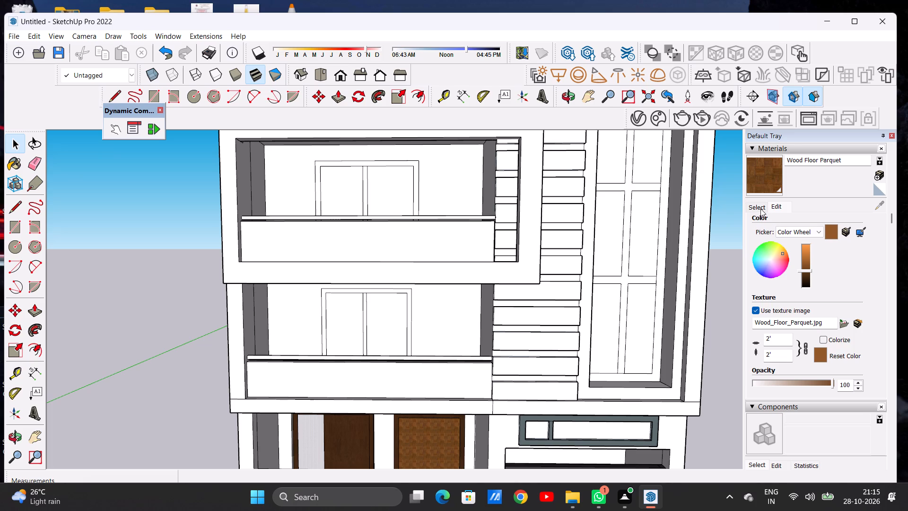
left_click(760, 209)
left_click(826, 244)
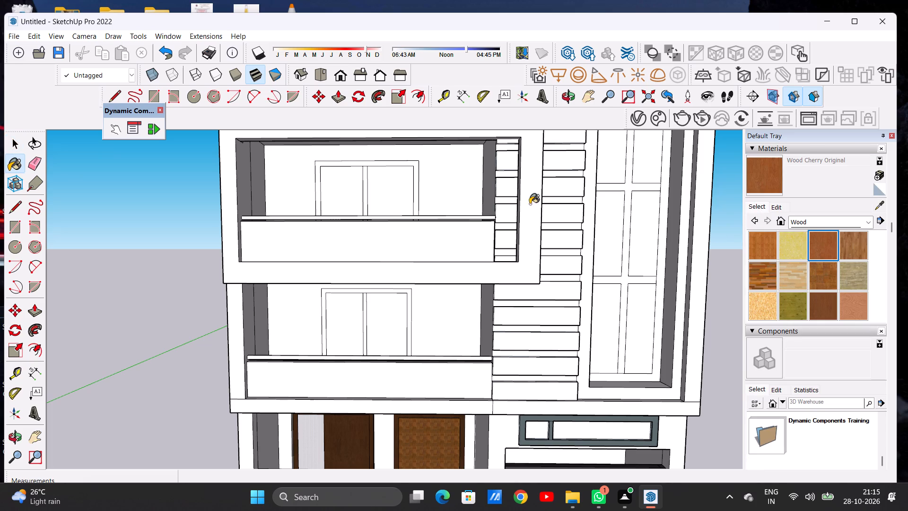
scroll(355, 347, "up", 10)
scroll(323, 341, "down", 1)
scroll(323, 341, "up", 1)
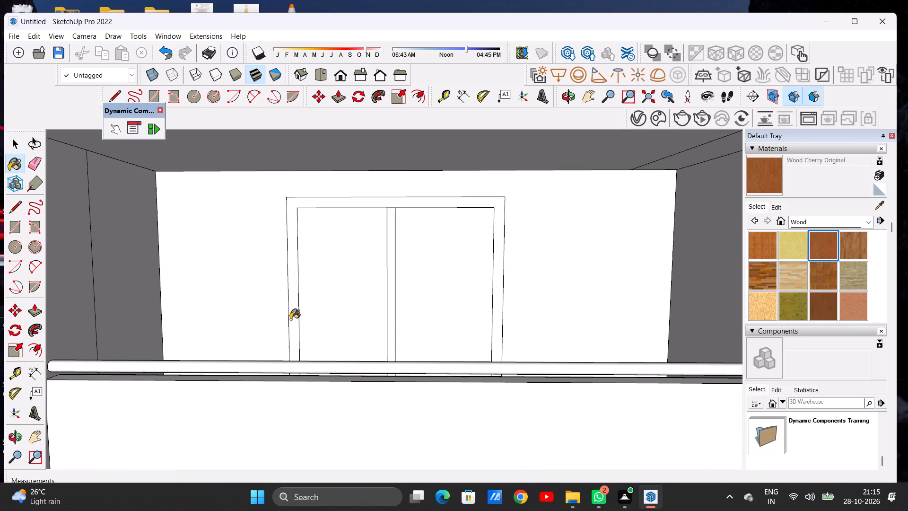
left_click(292, 317)
left_click(393, 295)
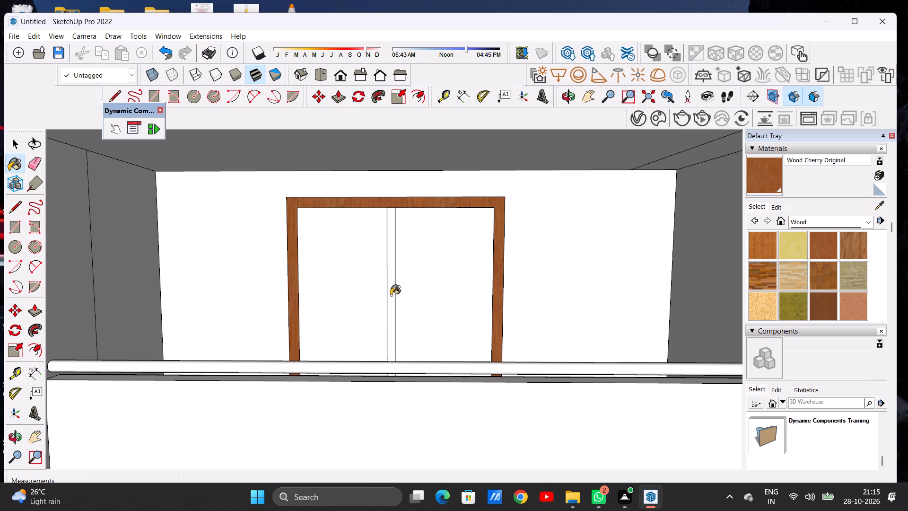
Darken the colour of the Wood Cherry Original material to a deep brown.
left_click(777, 206)
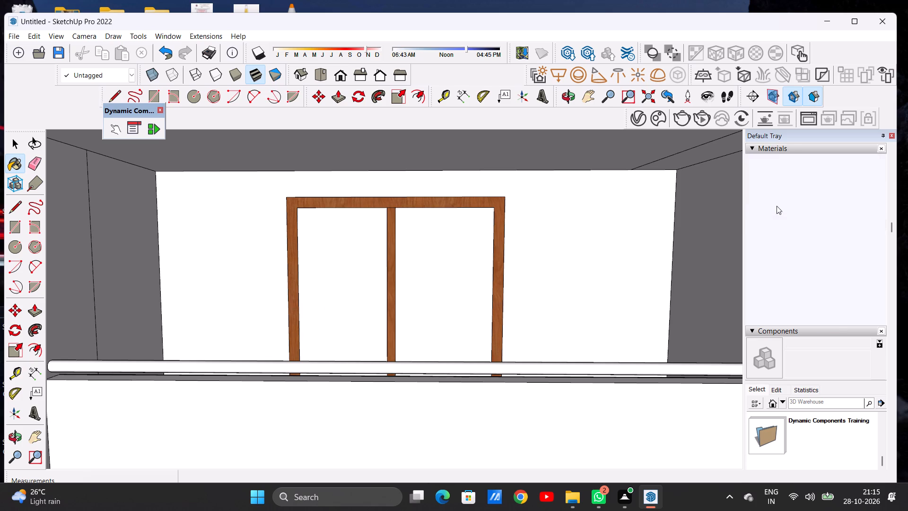
left_click(805, 268)
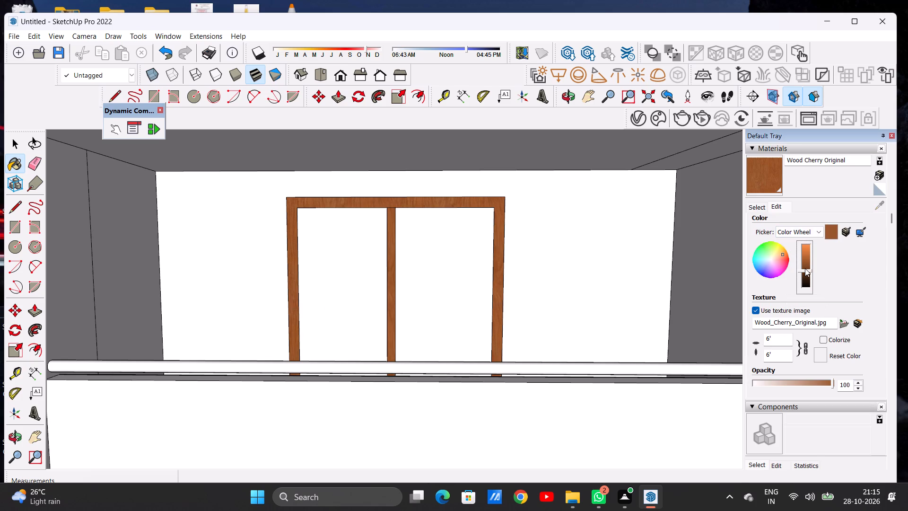
left_click(806, 273)
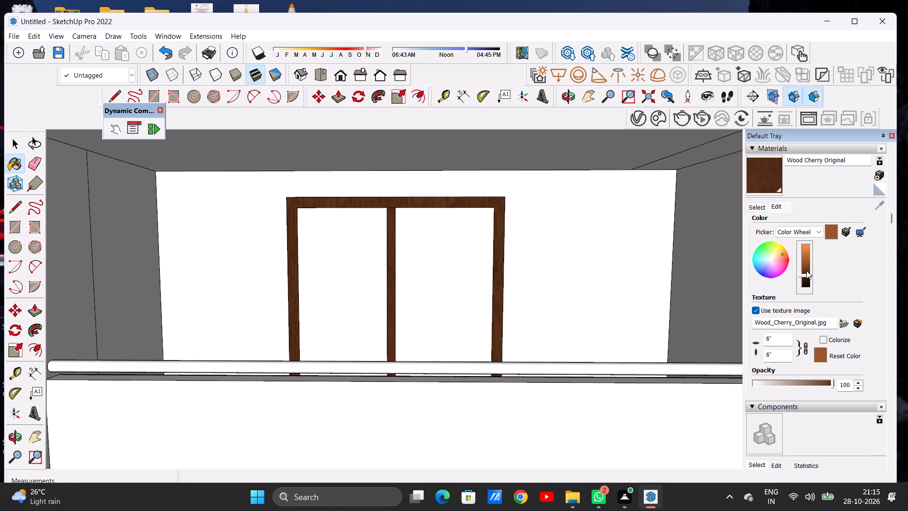
left_click(806, 271)
Paint the centre mullion and outer frame of the second-floor balcony window with the darkened Wood Cherry Original.
scroll(423, 269, "down", 9)
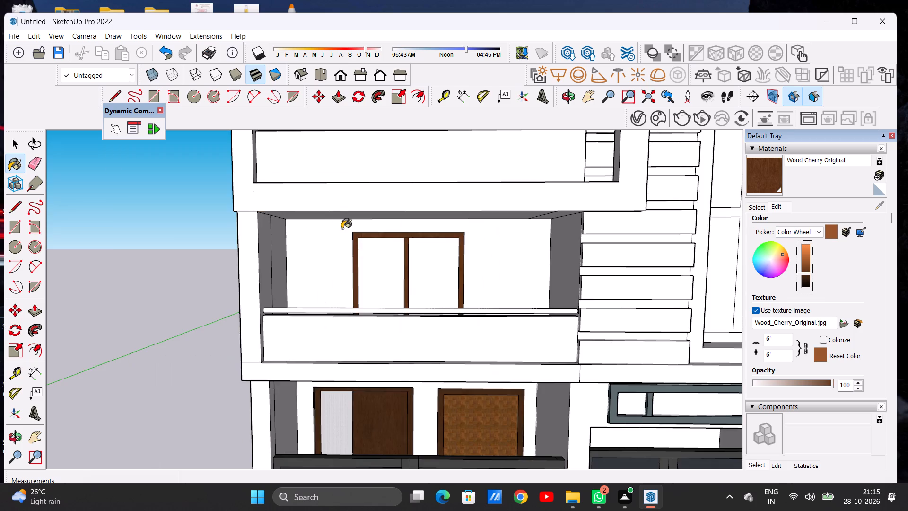
scroll(336, 236, "down", 6)
scroll(367, 285, "down", 3)
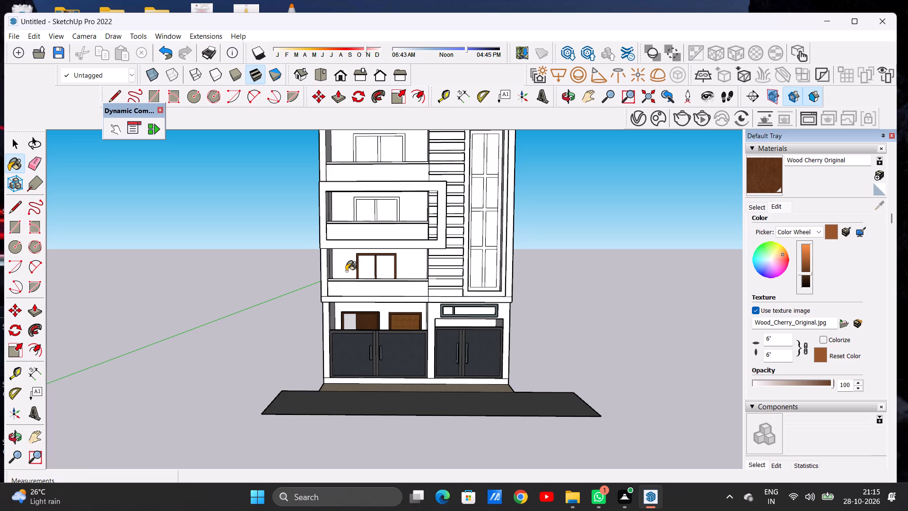
scroll(355, 275, "down", 6)
scroll(370, 238, "up", 8)
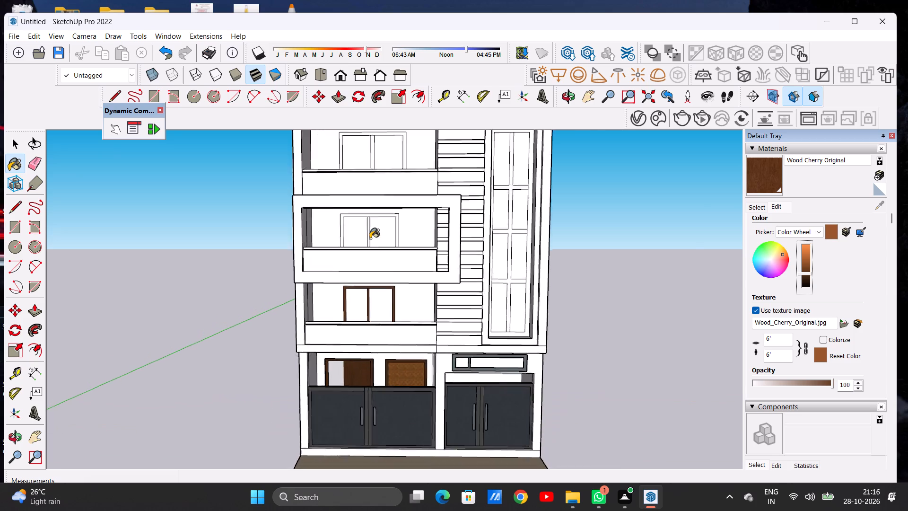
scroll(370, 238, "up", 12)
left_click(371, 225)
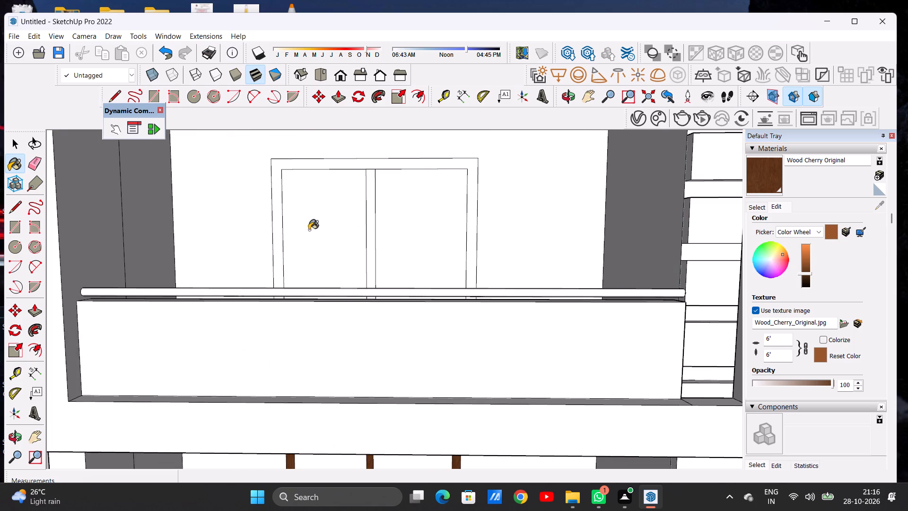
left_click(278, 240)
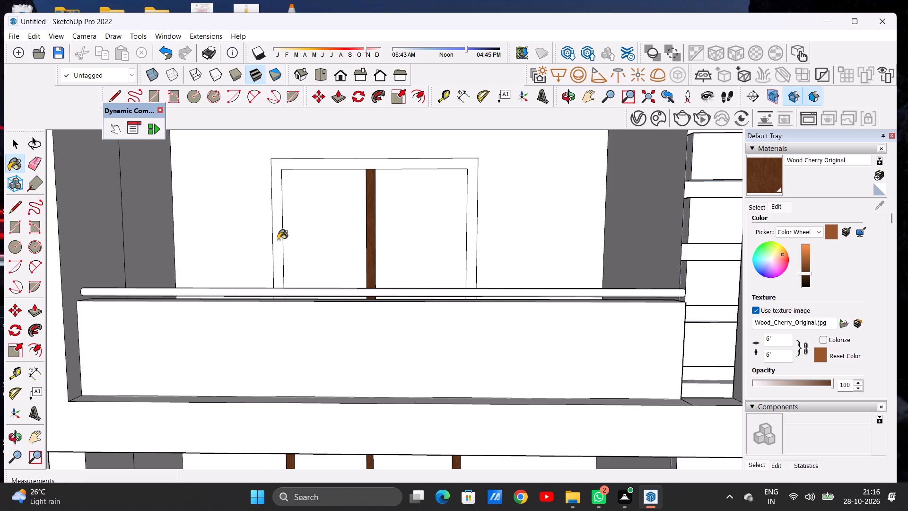
Paint the outer frame and centre mullion of the top-floor balcony window with the darkened Wood Cherry Original.
scroll(278, 240, "down", 3)
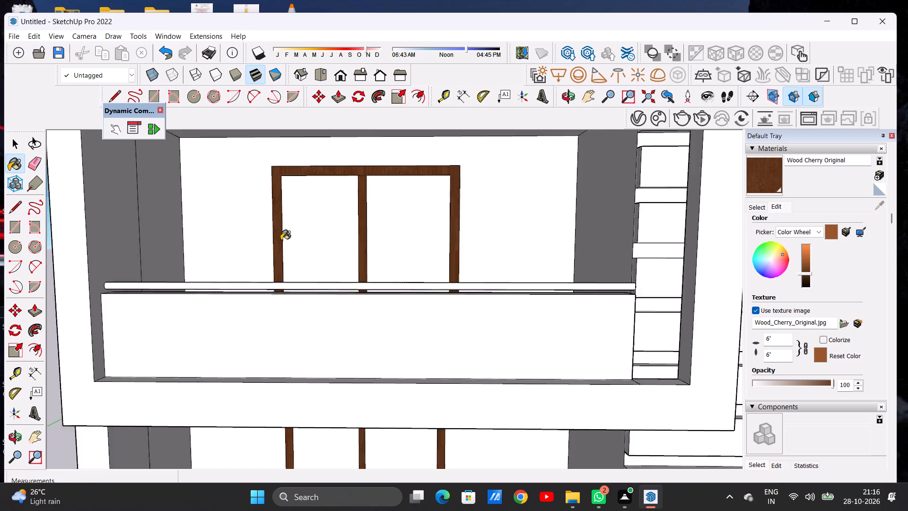
scroll(281, 240, "down", 5)
scroll(377, 240, "down", 15)
scroll(356, 197, "up", 6)
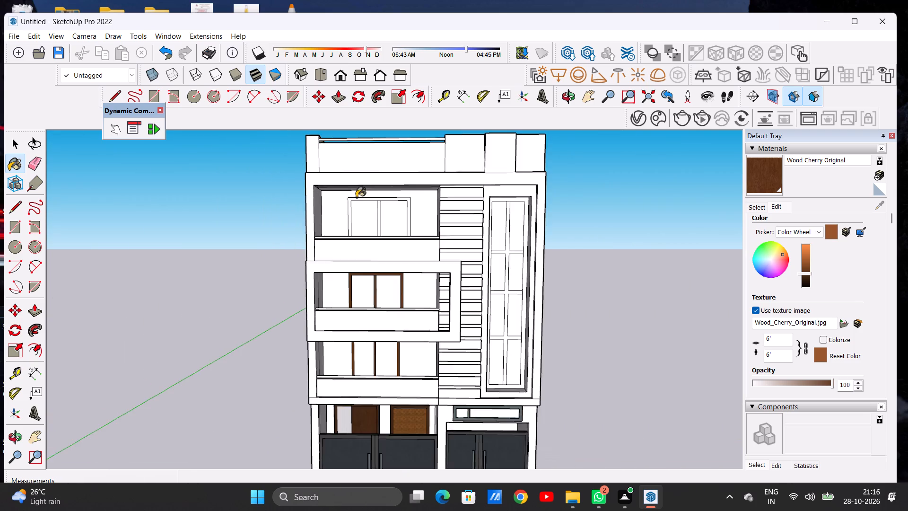
scroll(389, 203, "up", 12)
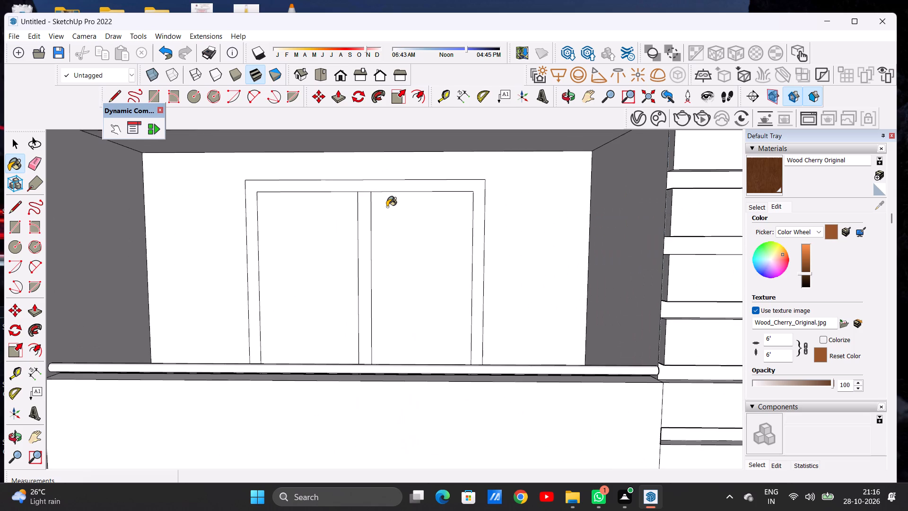
left_click(361, 187)
left_click(365, 207)
Leave the Paint Bucket and inspect the balcony window frames and panes across the front facade.
scroll(365, 211, "down", 16)
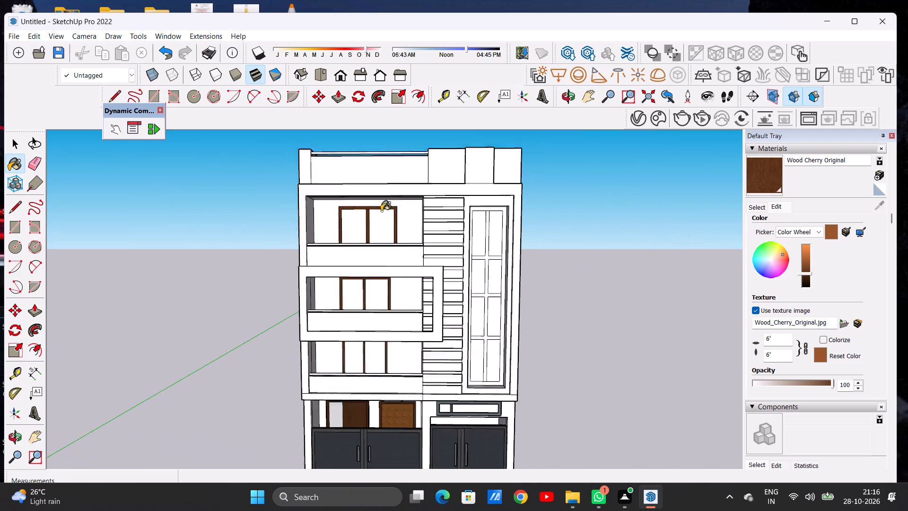
scroll(381, 211, "down", 11)
scroll(386, 334, "up", 8)
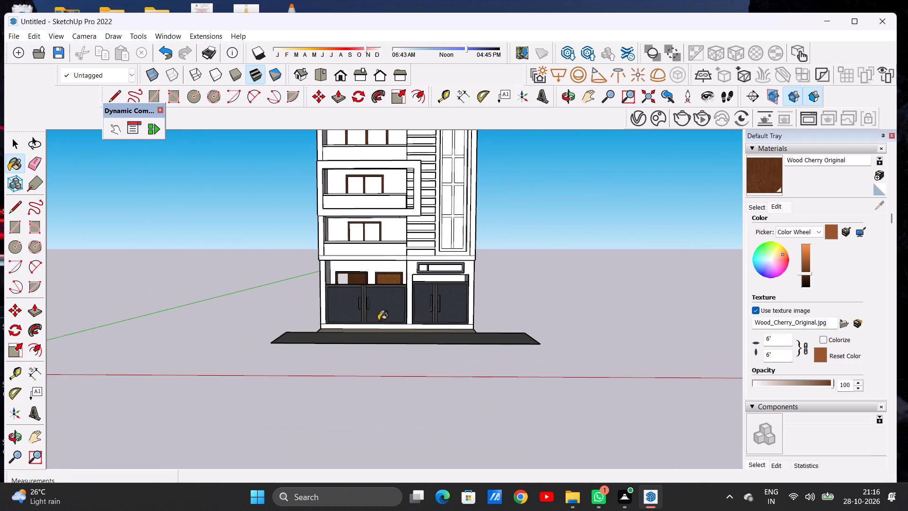
scroll(356, 250, "up", 11)
scroll(367, 223, "down", 1)
scroll(367, 223, "up", 4)
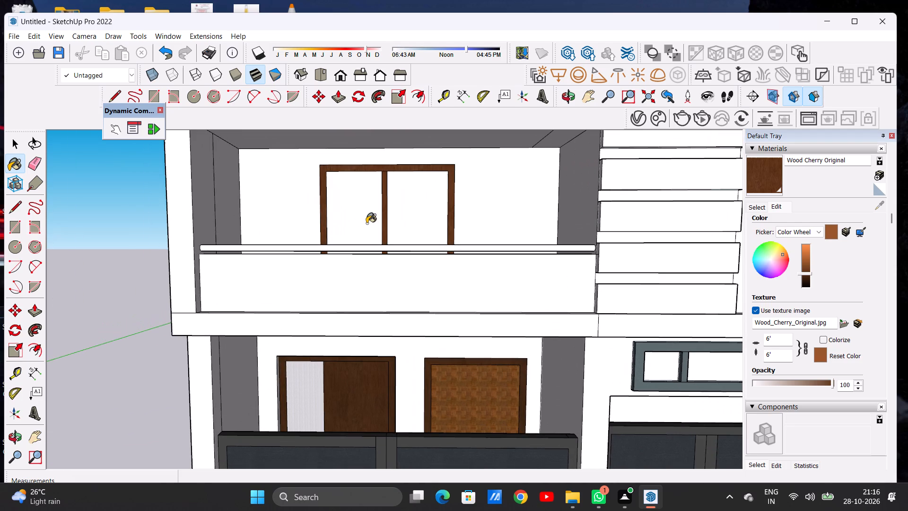
key("space")
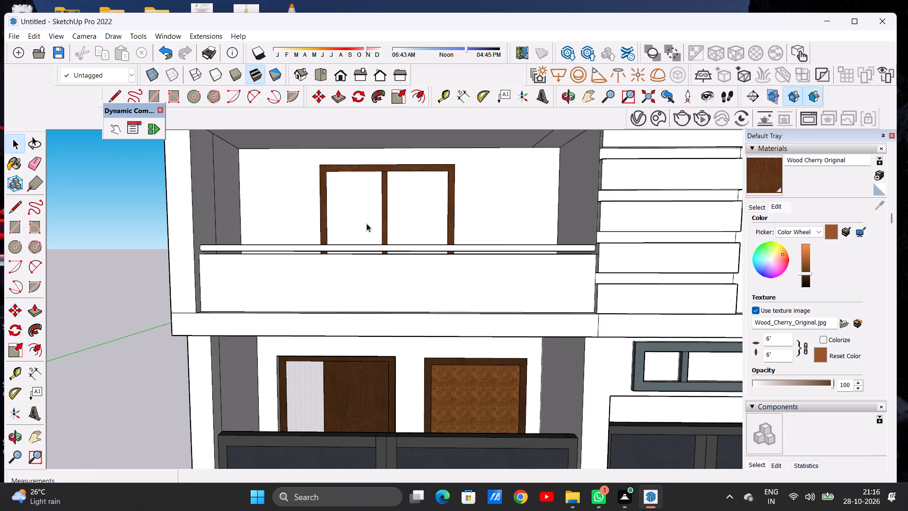
scroll(367, 223, "down", 20)
scroll(367, 223, "down", 4)
scroll(397, 206, "up", 4)
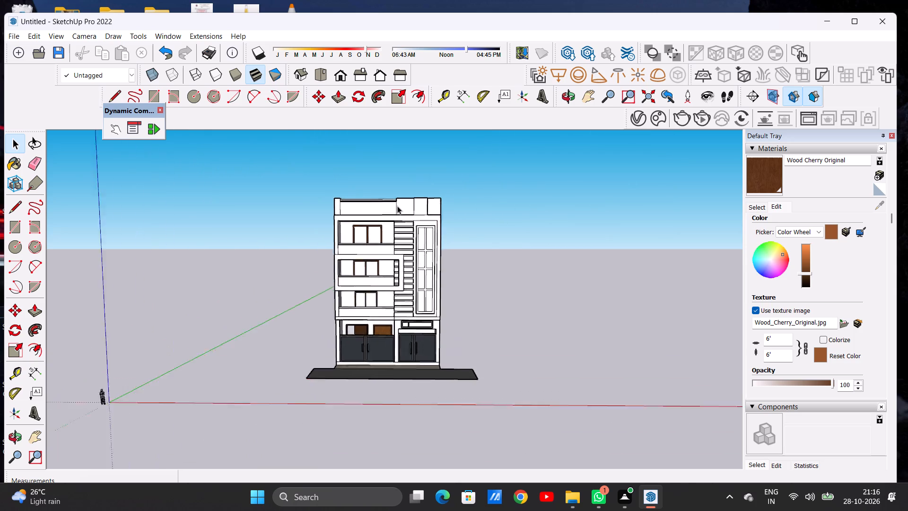
scroll(397, 206, "up", 3)
scroll(397, 206, "down", 1)
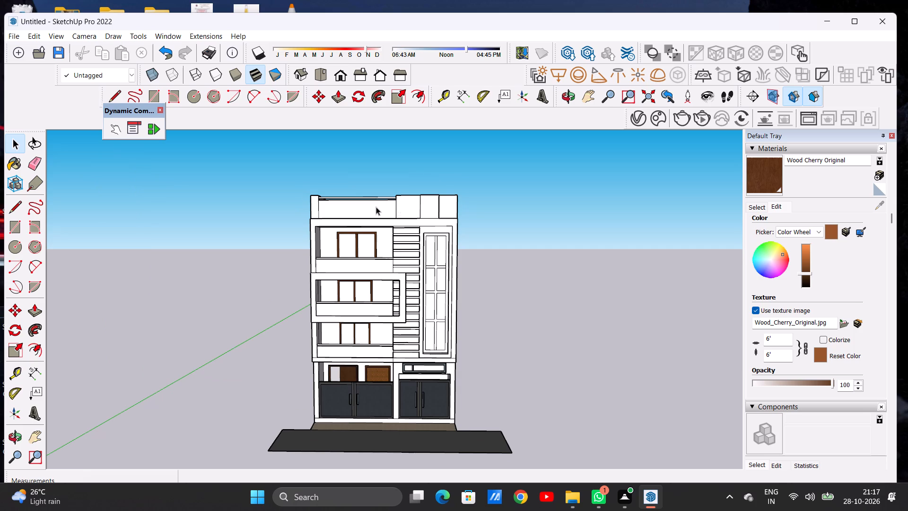
scroll(376, 207, "down", 7)
middle_click_drag(410, 231, 406, 251)
scroll(406, 251, "up", 7)
middle_click_drag(417, 267, 404, 264)
scroll(410, 260, "down", 6)
scroll(354, 296, "up", 12)
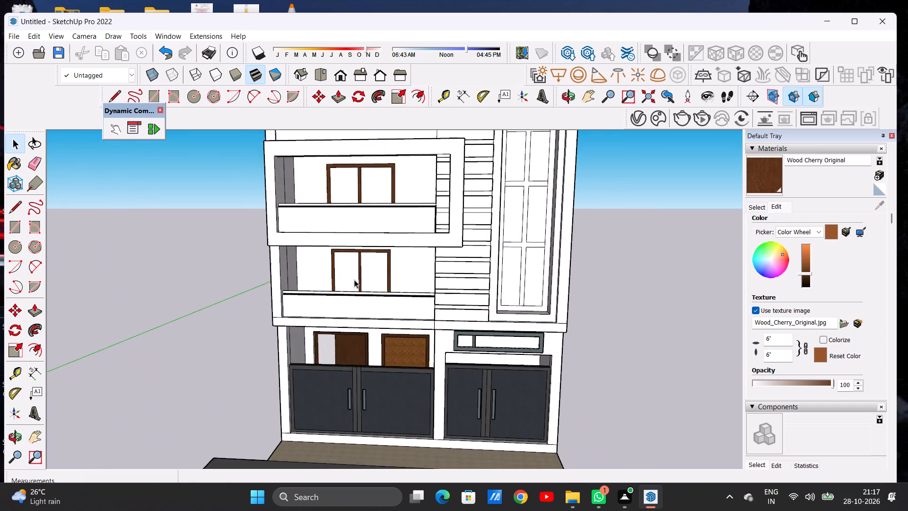
scroll(354, 280, "up", 7)
middle_click_drag(370, 273, 374, 281)
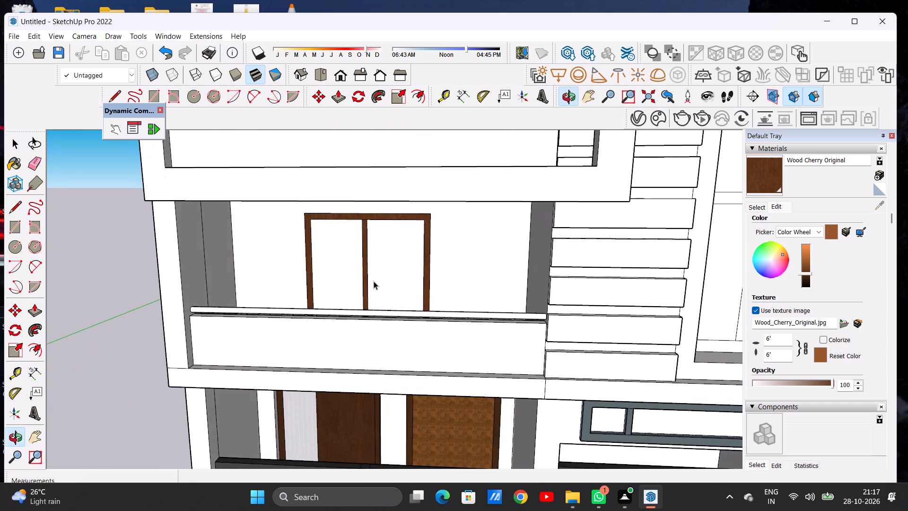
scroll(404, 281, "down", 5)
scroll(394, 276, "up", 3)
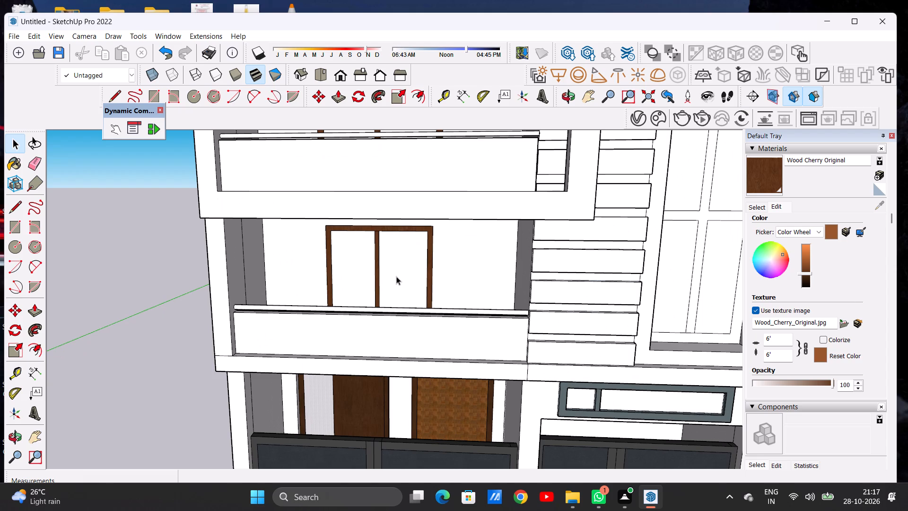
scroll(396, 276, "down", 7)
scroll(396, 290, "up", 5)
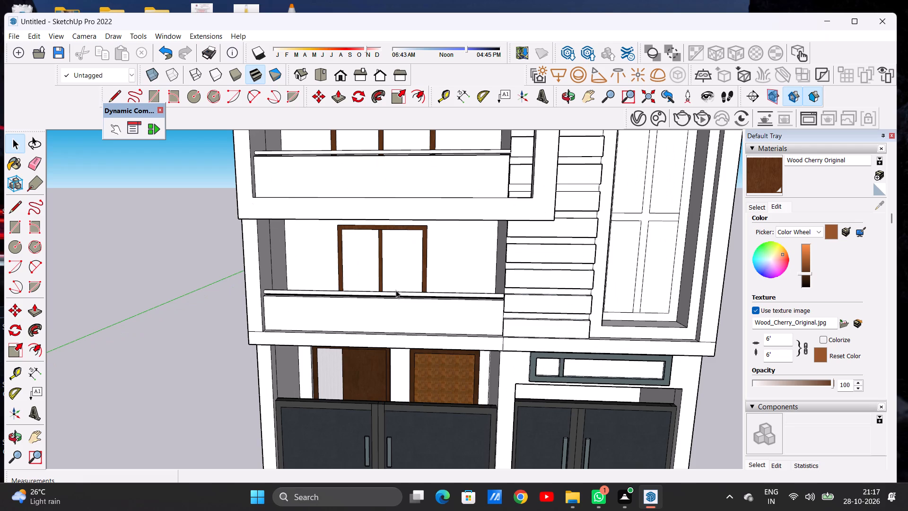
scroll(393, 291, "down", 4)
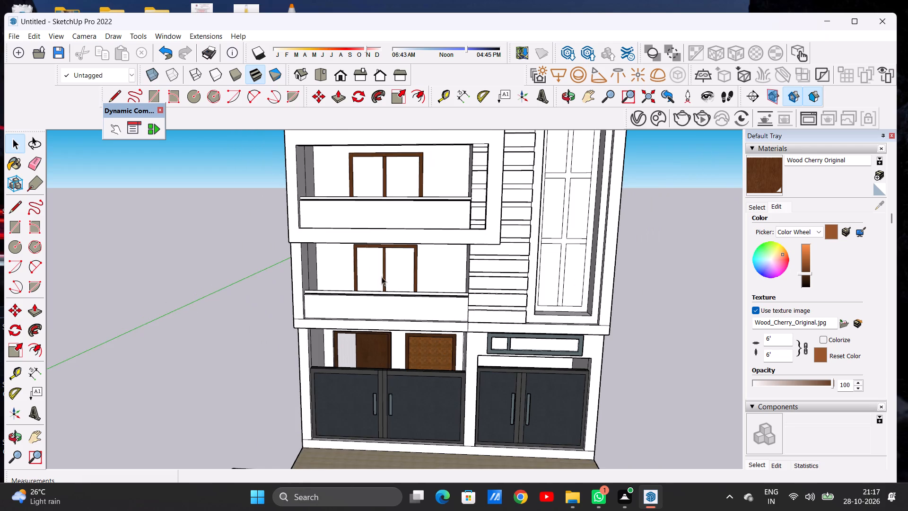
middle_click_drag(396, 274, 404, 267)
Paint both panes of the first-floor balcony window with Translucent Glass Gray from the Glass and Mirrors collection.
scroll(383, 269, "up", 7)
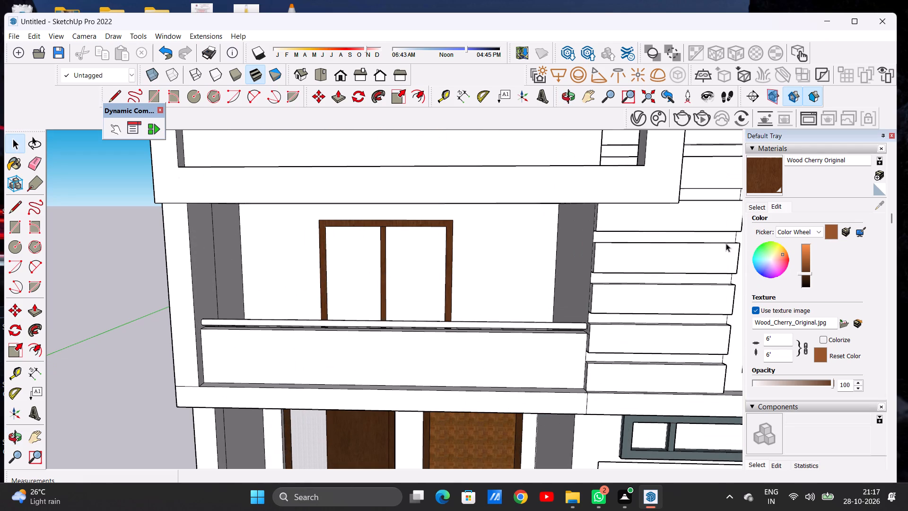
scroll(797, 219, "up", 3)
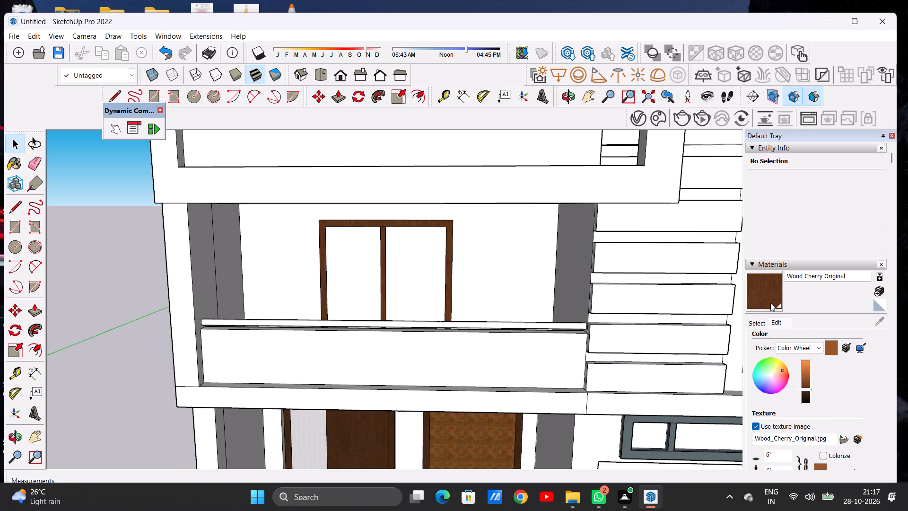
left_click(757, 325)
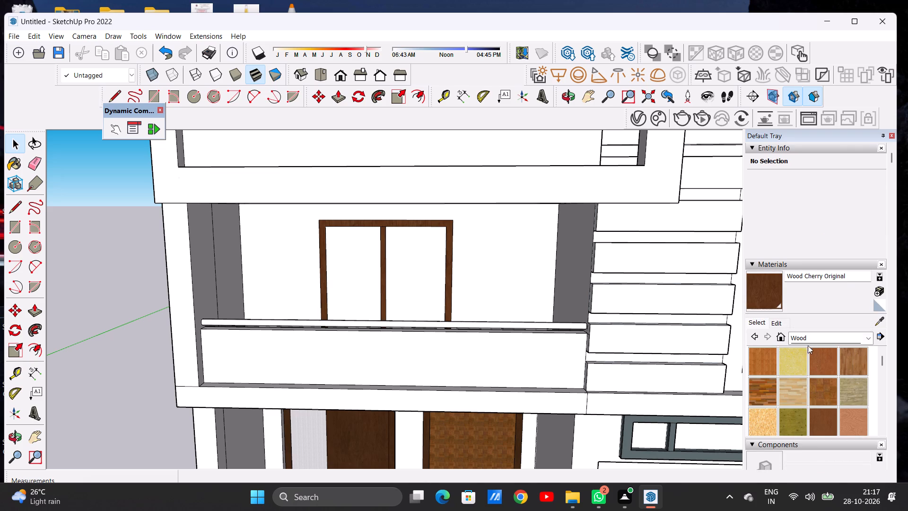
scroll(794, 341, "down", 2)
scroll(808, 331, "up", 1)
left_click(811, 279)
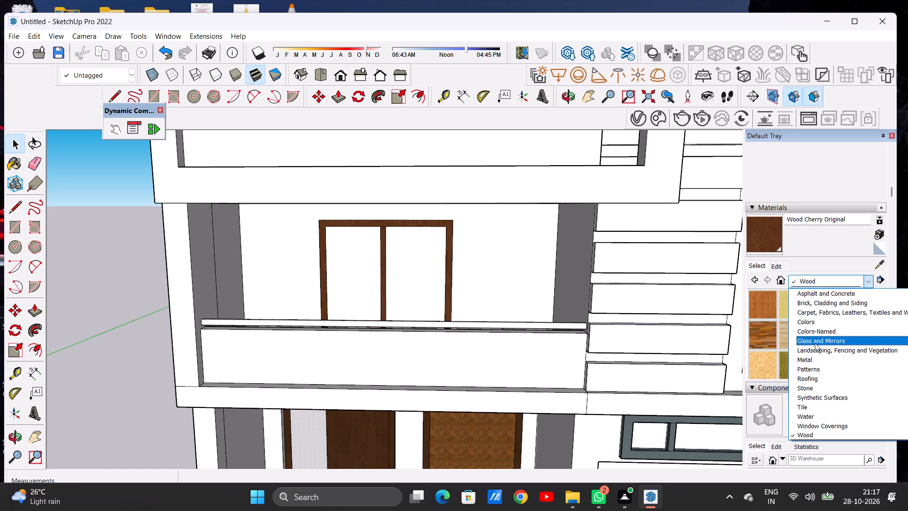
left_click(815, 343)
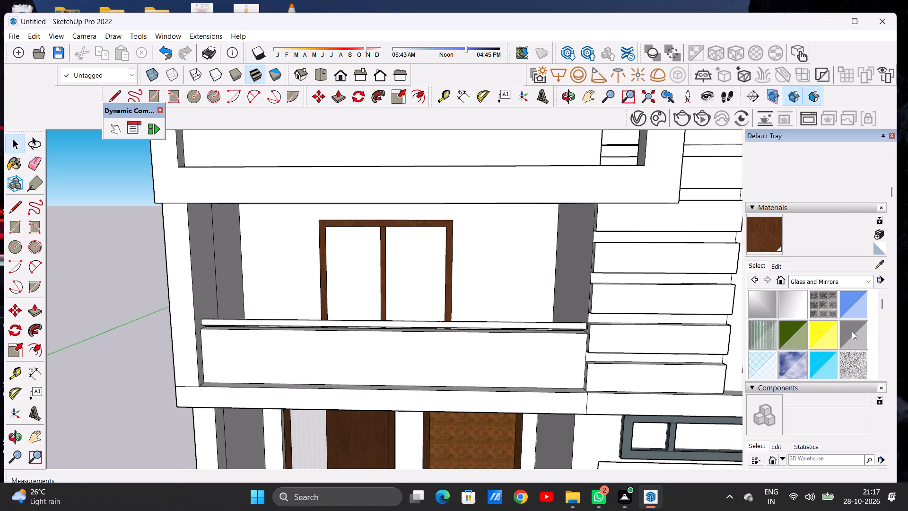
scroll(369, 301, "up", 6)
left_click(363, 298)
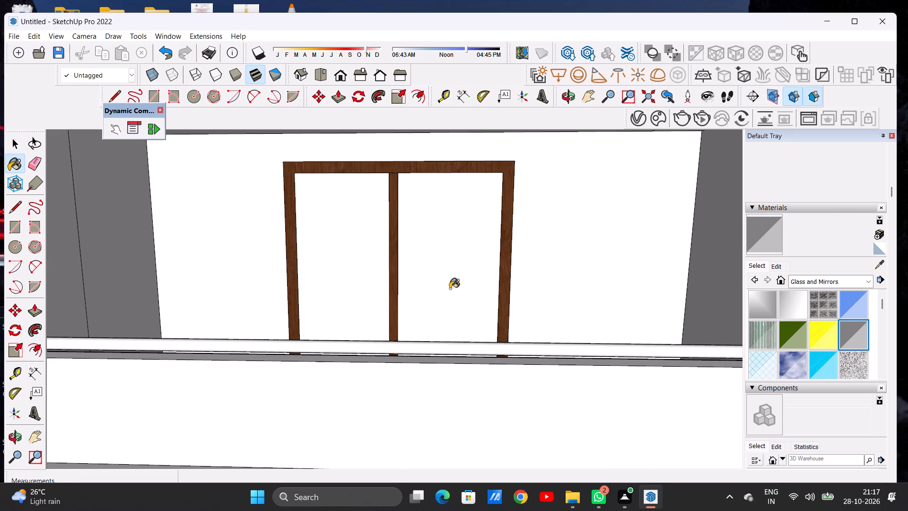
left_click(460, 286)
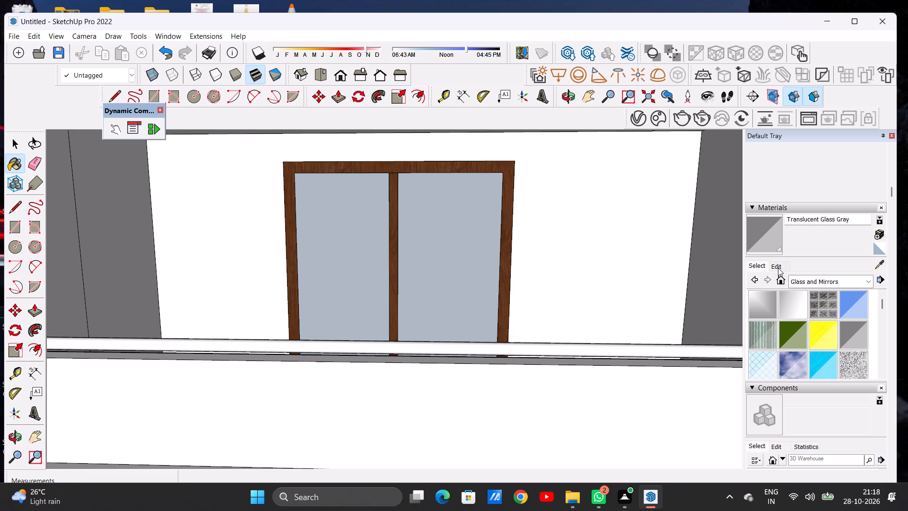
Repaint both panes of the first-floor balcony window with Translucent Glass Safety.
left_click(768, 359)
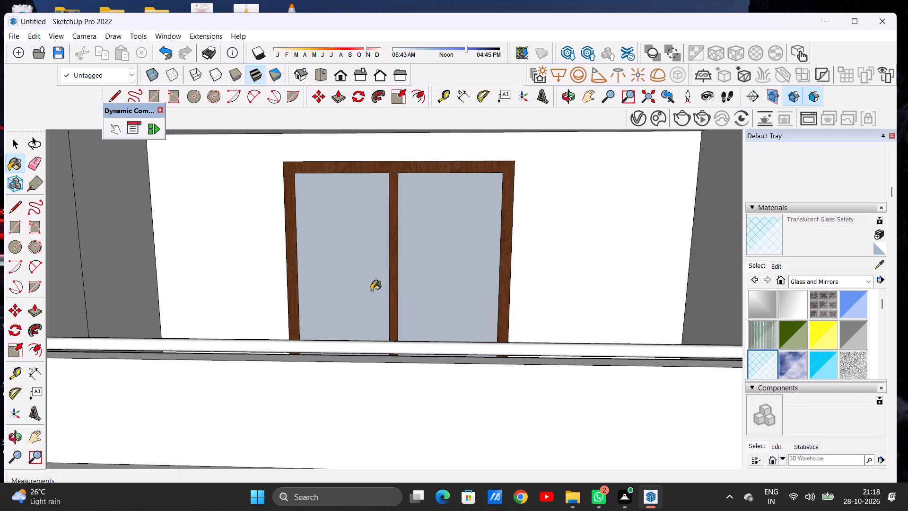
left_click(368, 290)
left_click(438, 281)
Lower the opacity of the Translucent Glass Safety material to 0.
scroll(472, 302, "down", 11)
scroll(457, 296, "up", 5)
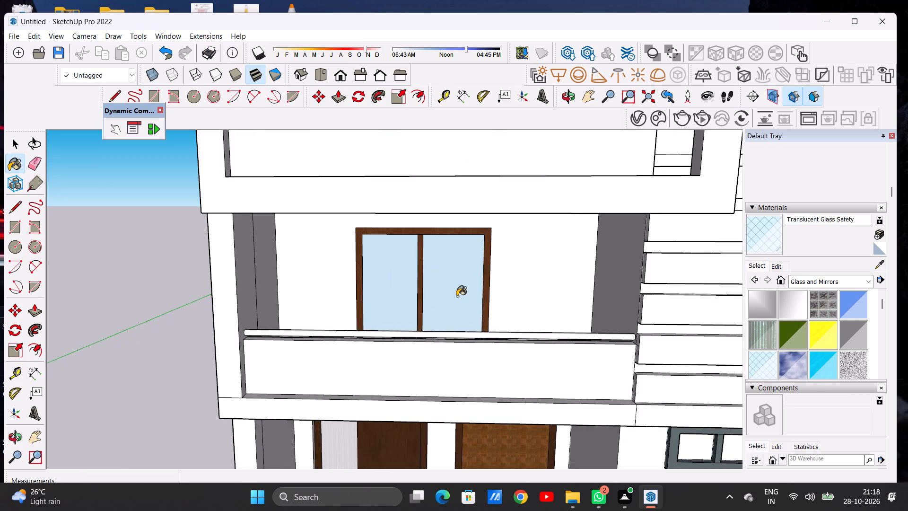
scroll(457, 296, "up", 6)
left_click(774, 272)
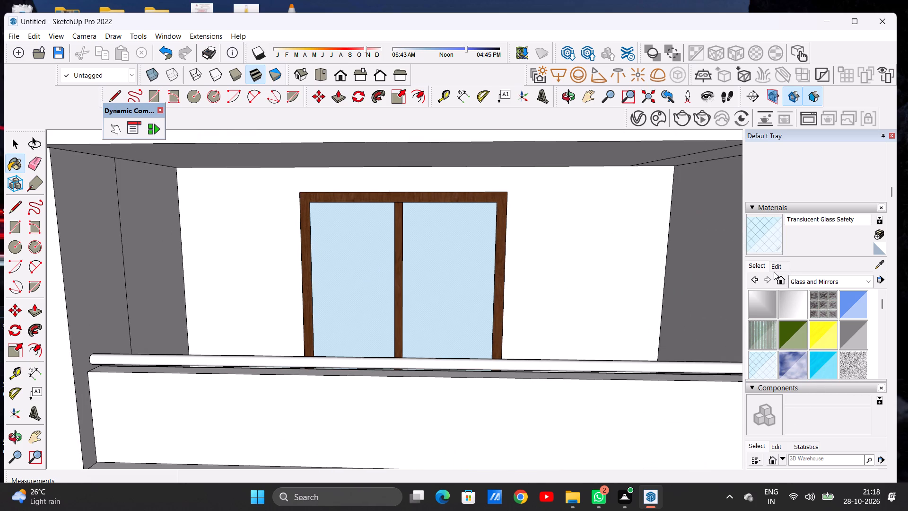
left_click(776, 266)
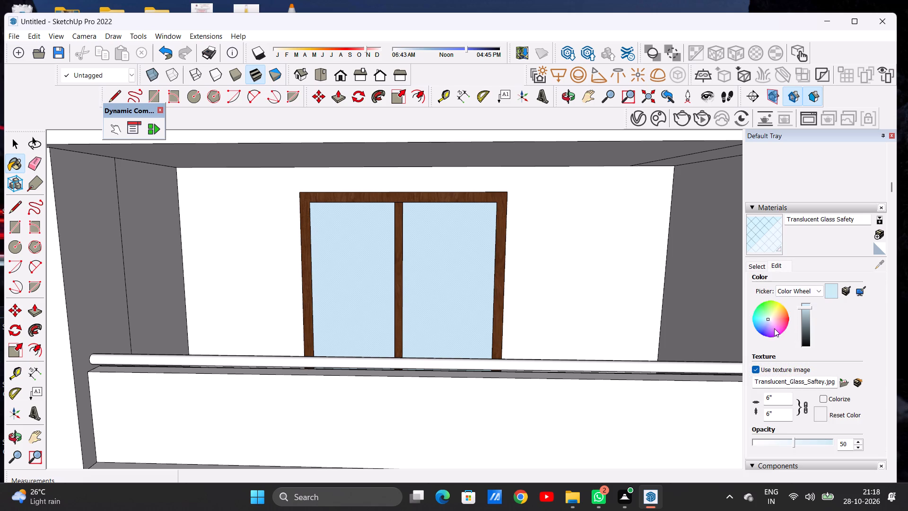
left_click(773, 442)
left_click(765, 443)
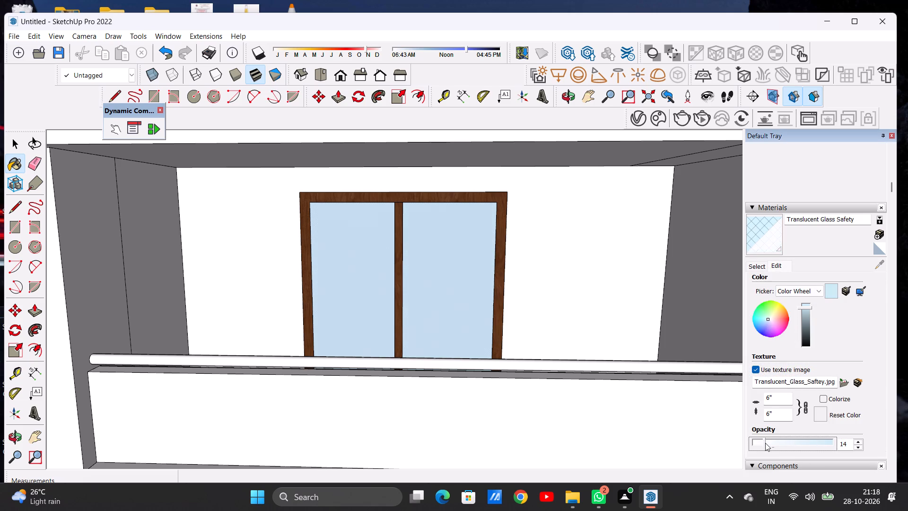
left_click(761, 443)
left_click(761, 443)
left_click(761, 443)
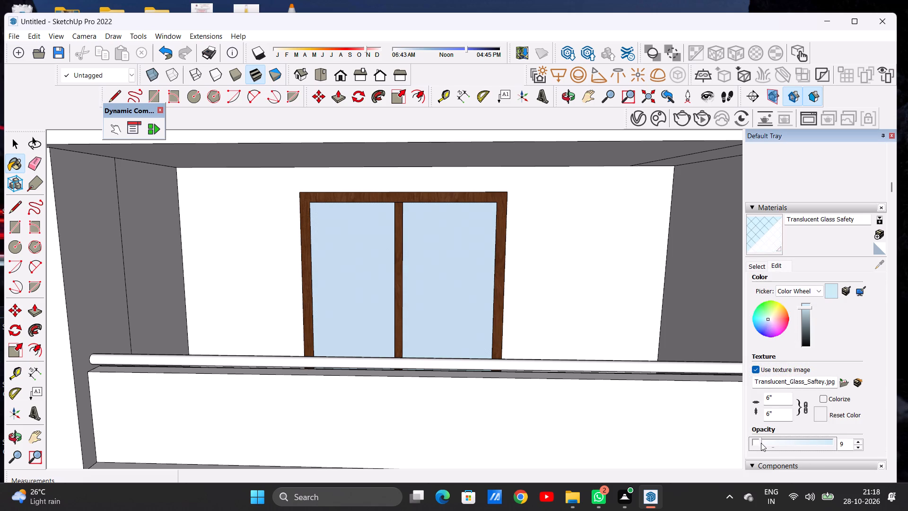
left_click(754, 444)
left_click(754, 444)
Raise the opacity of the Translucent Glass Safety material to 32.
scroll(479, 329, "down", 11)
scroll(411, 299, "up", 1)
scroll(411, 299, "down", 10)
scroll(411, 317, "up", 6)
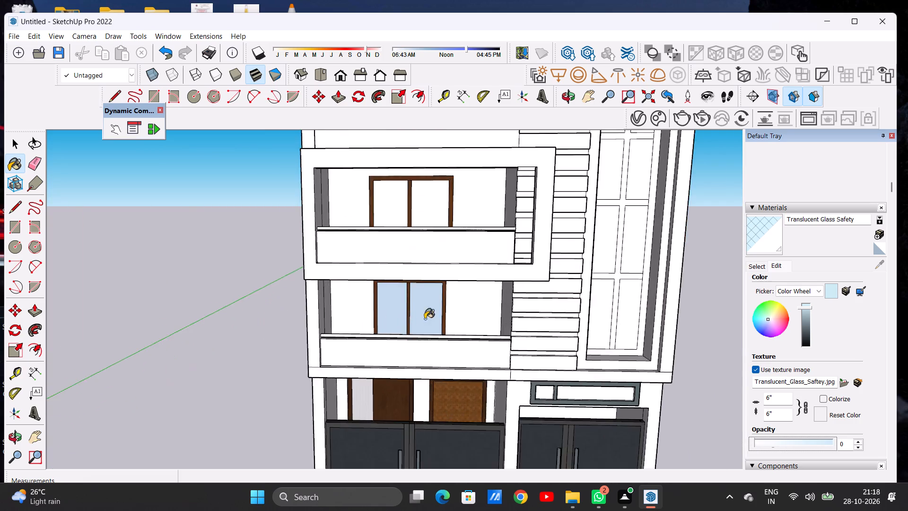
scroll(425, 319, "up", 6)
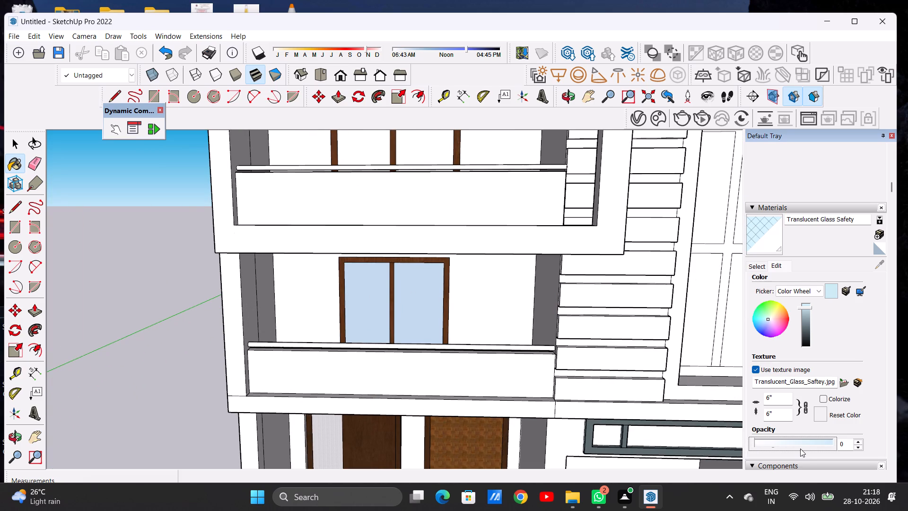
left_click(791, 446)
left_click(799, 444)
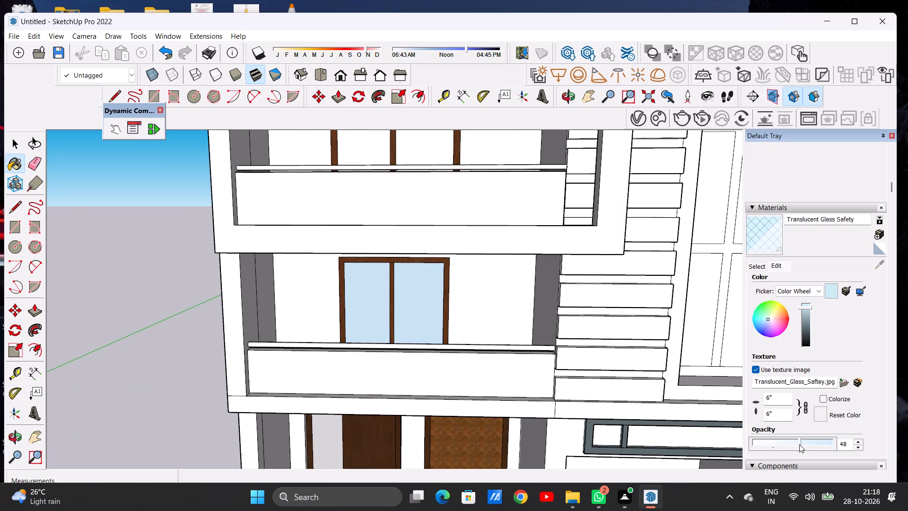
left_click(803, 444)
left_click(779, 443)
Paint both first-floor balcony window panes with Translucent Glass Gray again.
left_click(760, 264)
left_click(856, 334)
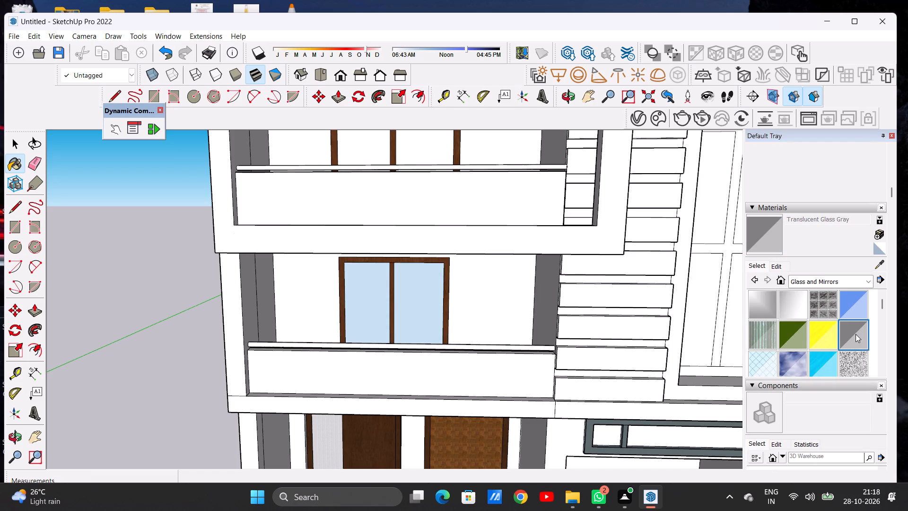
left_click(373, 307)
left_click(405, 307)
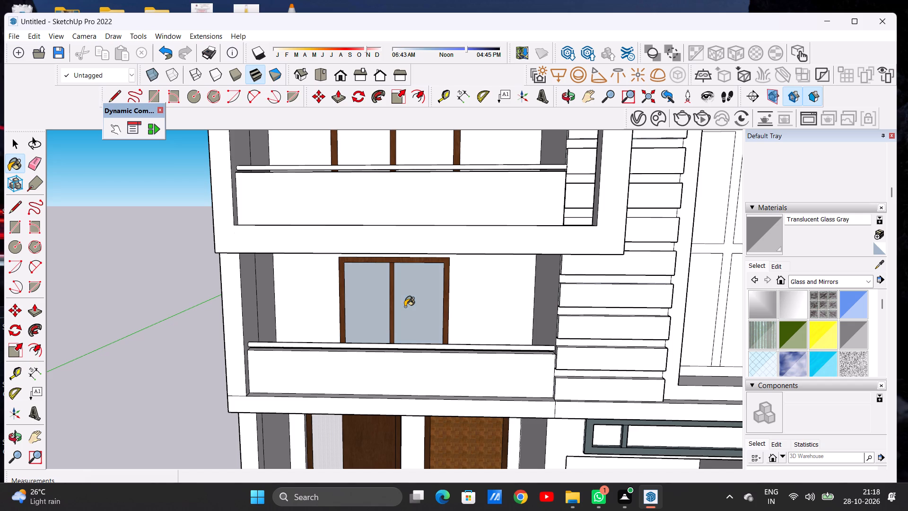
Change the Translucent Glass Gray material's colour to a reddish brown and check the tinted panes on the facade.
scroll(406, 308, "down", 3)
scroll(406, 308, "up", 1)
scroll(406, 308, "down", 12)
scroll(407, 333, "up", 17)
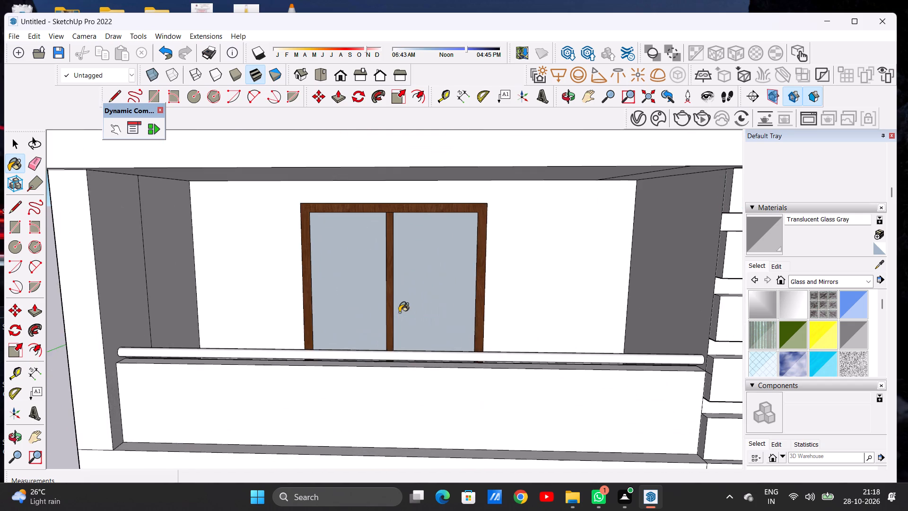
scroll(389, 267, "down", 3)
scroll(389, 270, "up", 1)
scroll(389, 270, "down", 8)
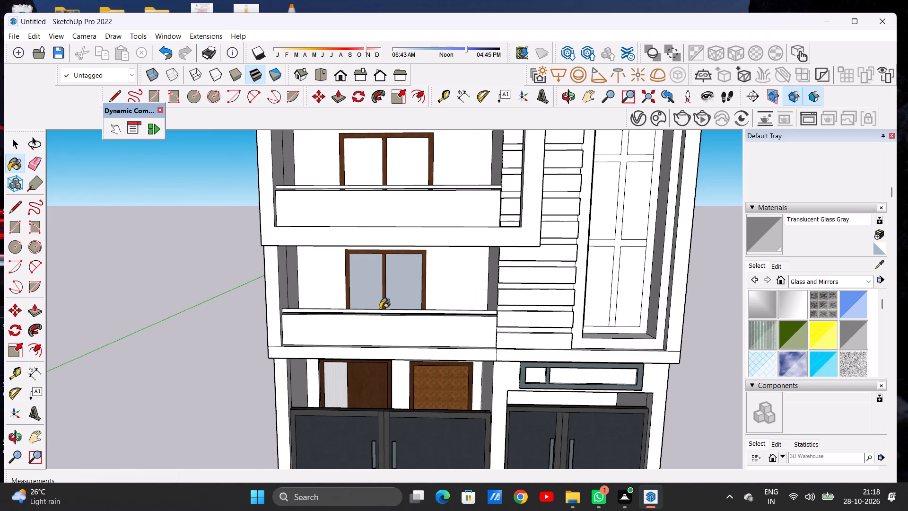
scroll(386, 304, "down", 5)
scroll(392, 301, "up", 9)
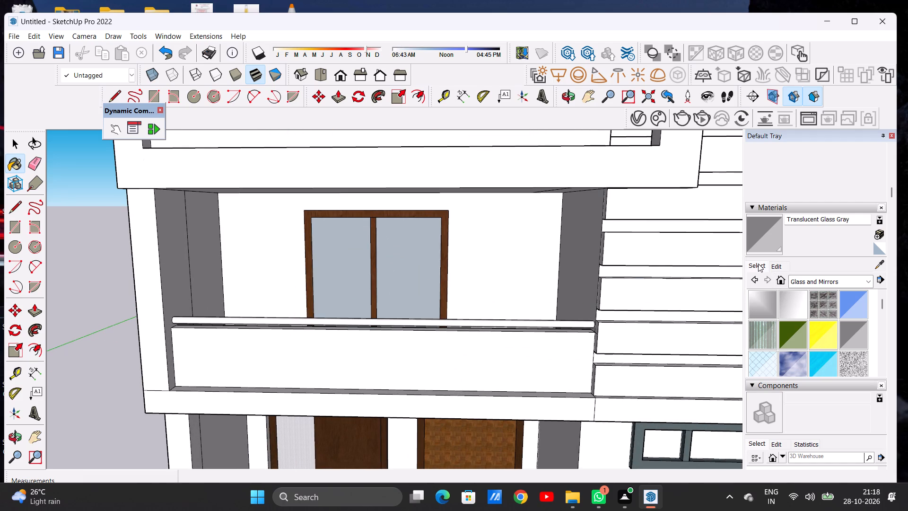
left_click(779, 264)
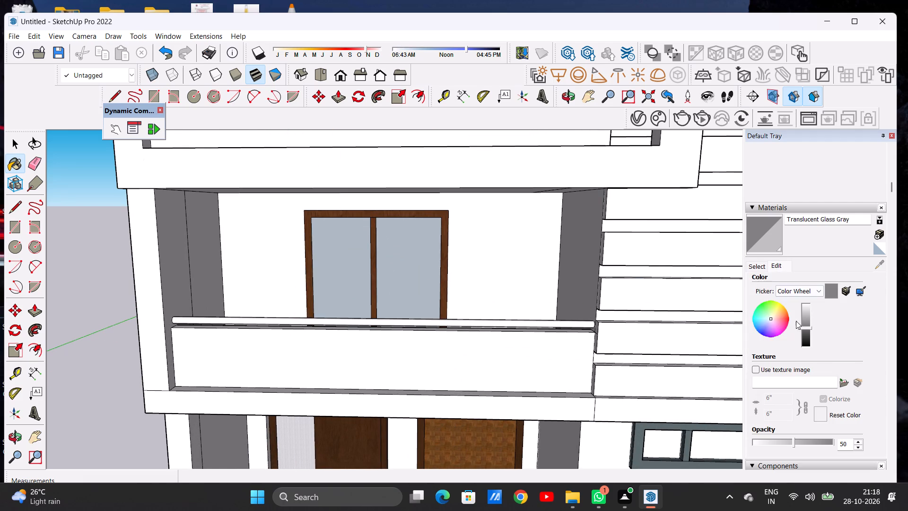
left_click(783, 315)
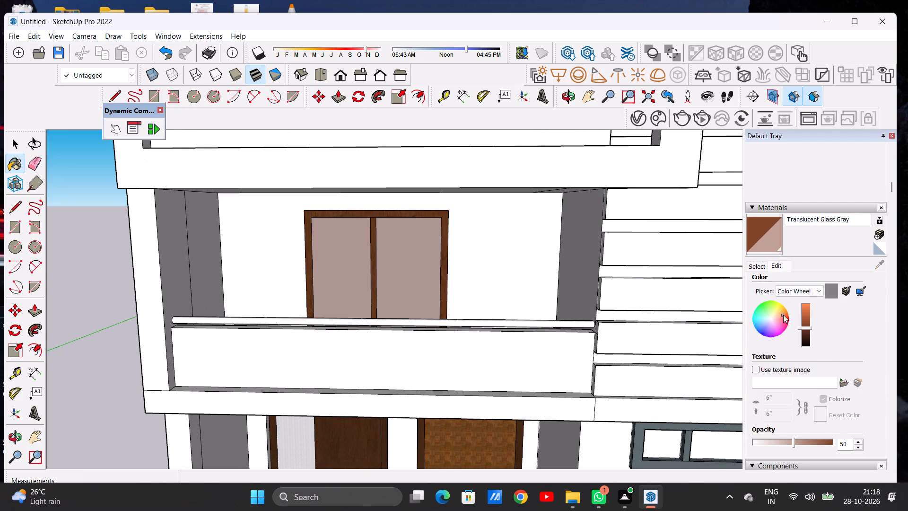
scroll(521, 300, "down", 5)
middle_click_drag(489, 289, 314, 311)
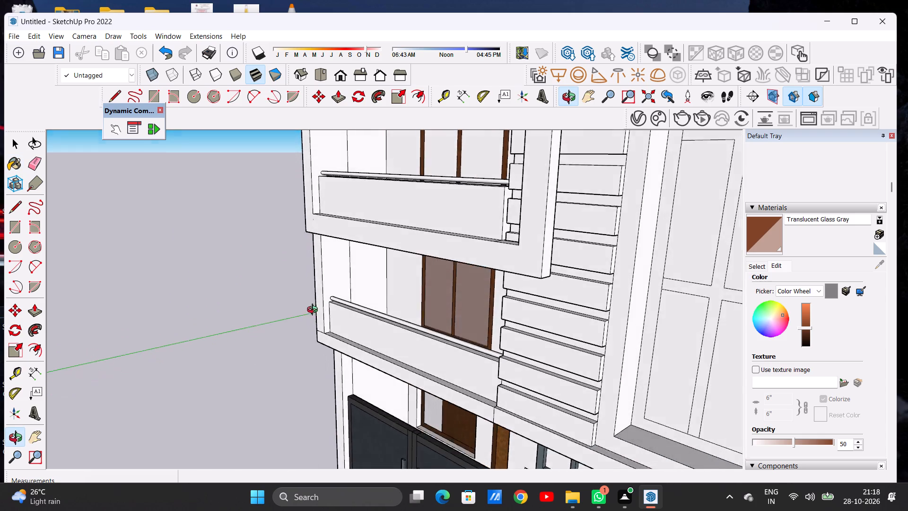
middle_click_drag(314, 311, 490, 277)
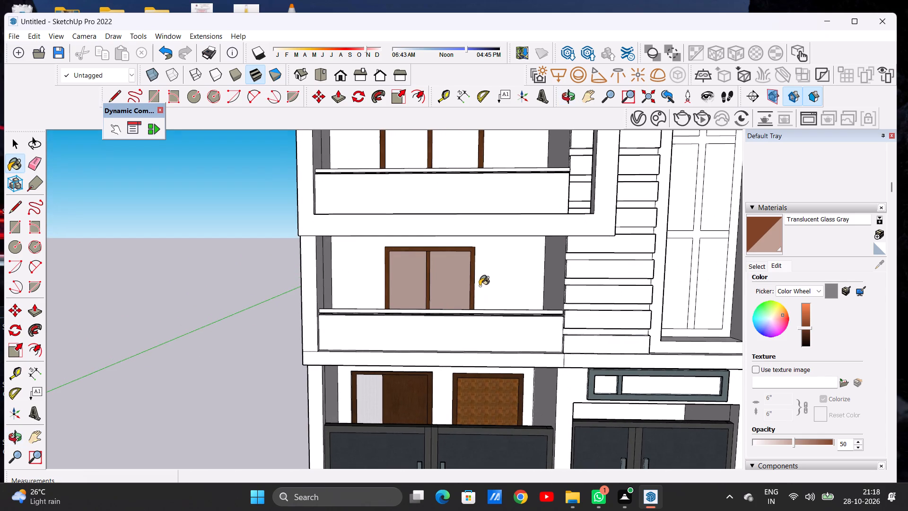
Paint both first-floor balcony window panes with a fresh Translucent Glass Safety material from the Glass and Mirrors collection.
scroll(443, 292, "down", 5)
left_click(760, 268)
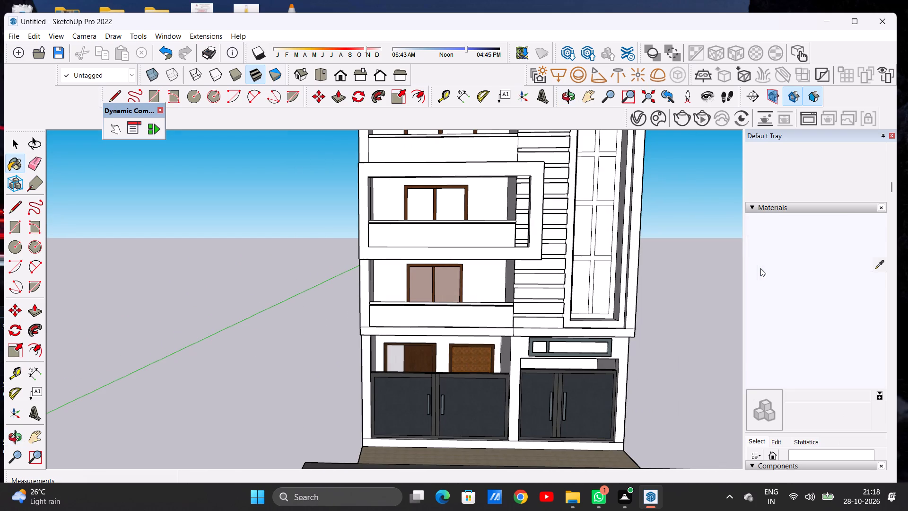
left_click(765, 365)
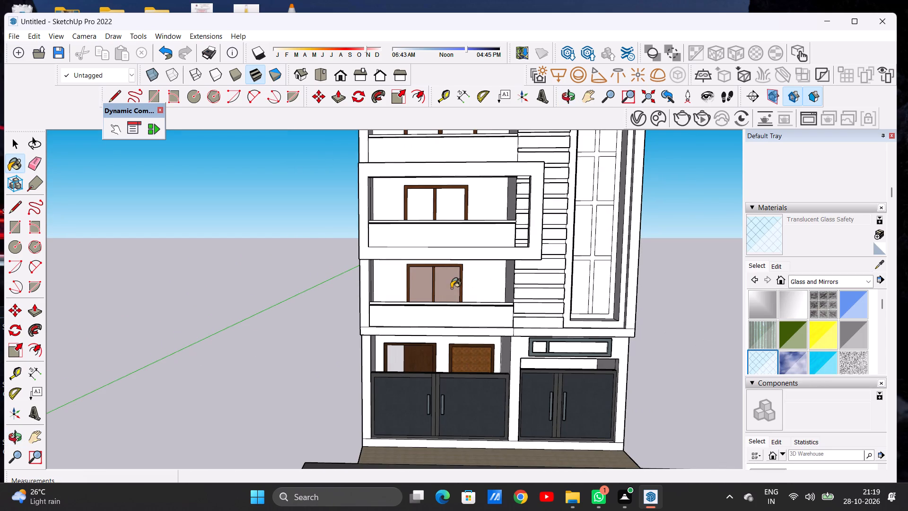
left_click(451, 288)
left_click(427, 285)
Neutralise the blue tint of the new Translucent Glass Safety material by setting its colour to the centre of the colour wheel.
scroll(423, 296, "up", 7)
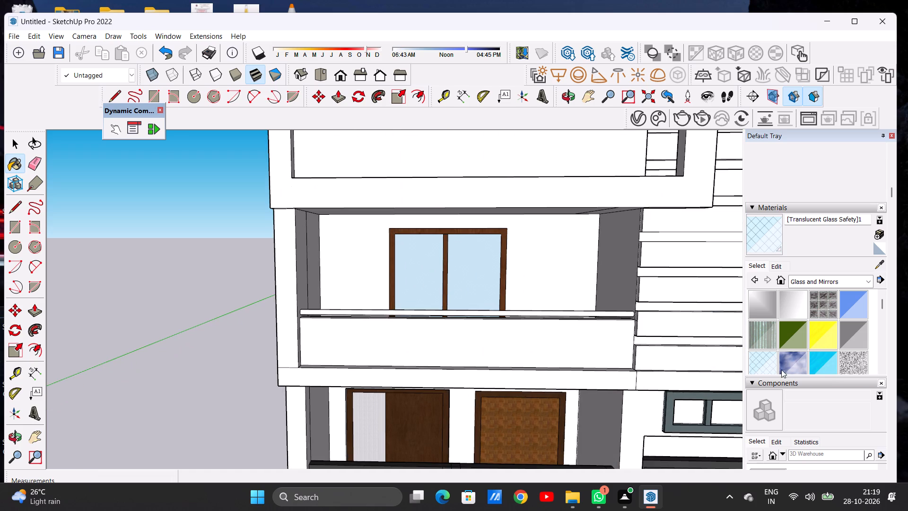
left_click(774, 266)
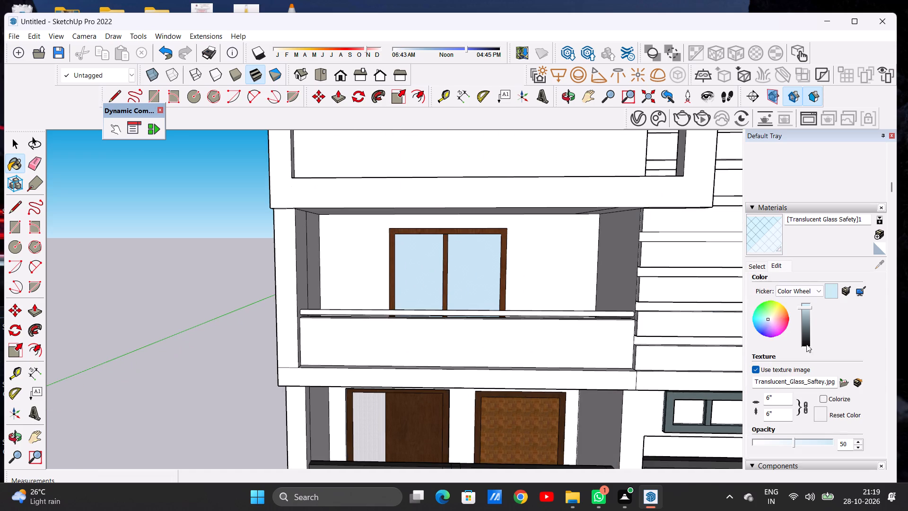
left_click(770, 318)
scroll(678, 330, "down", 6)
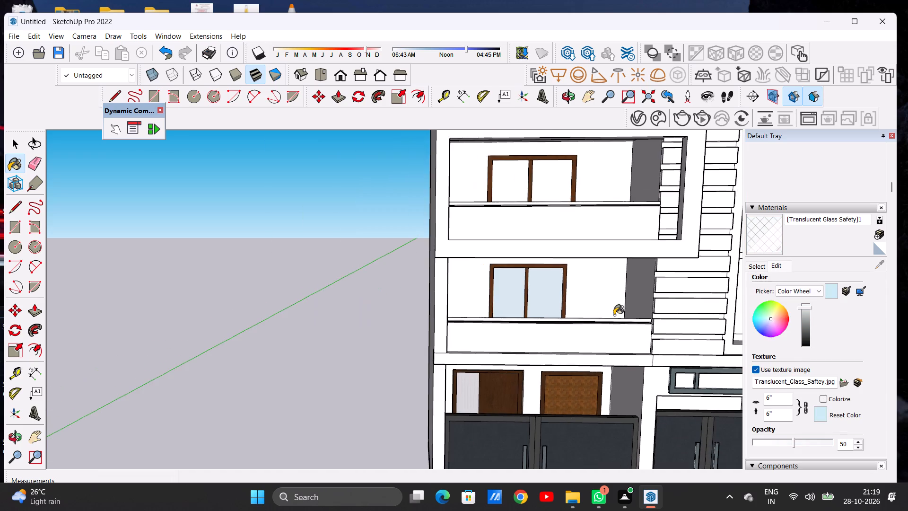
Inspect the repainted first-floor balcony window panes up close, at an angle and against the whole facade.
scroll(543, 297, "up", 11)
middle_click_drag(514, 299, 375, 345)
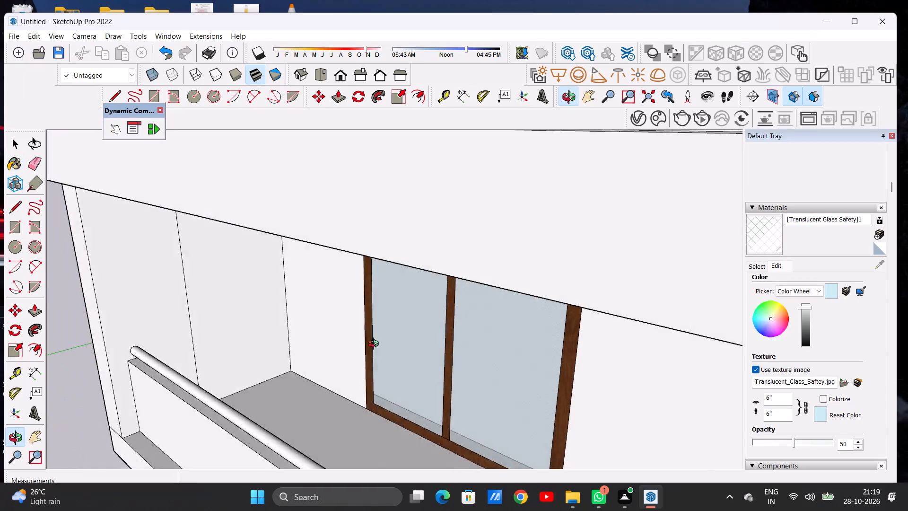
middle_click_drag(375, 345, 458, 308)
scroll(454, 317, "down", 2)
scroll(454, 321, "up", 1)
scroll(454, 321, "down", 5)
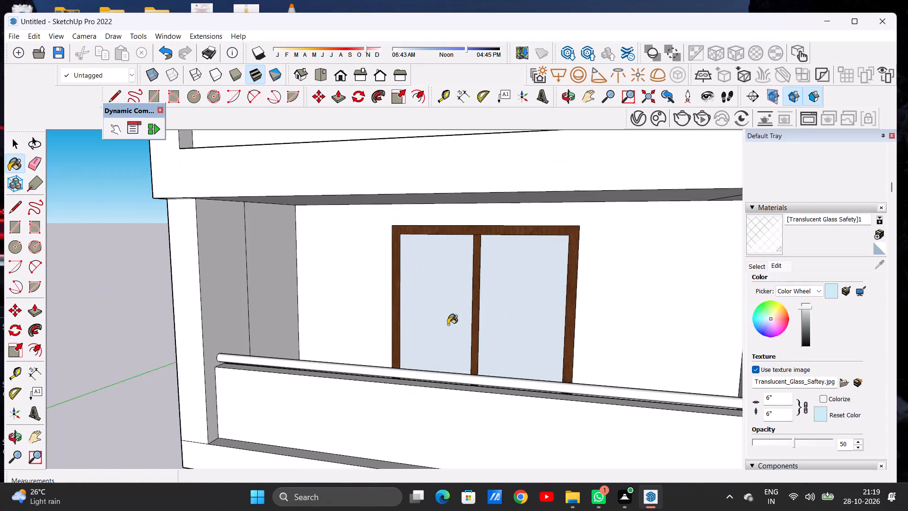
scroll(448, 325, "down", 6)
middle_click_drag(438, 329, 478, 326)
scroll(437, 333, "down", 9)
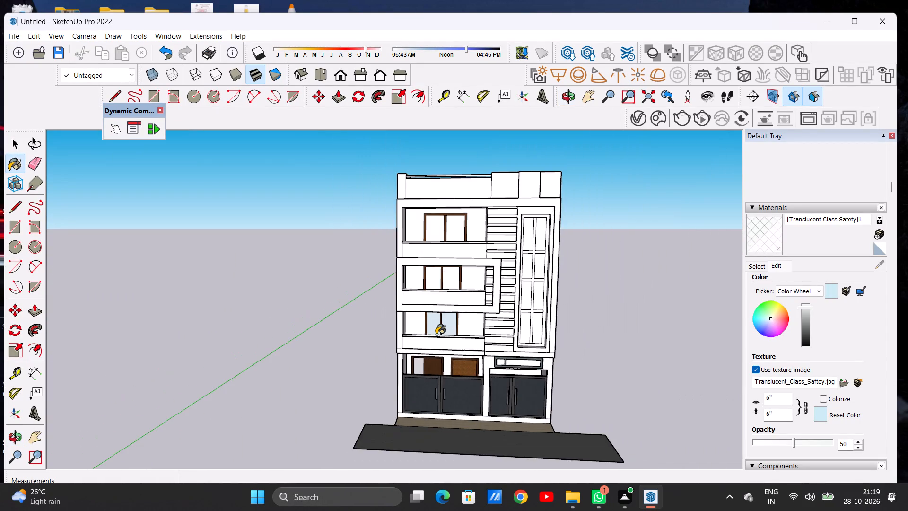
scroll(436, 335, "down", 4)
Paint both second-floor balcony window panes with the adjusted Translucent Glass Safety material.
scroll(437, 313, "up", 12)
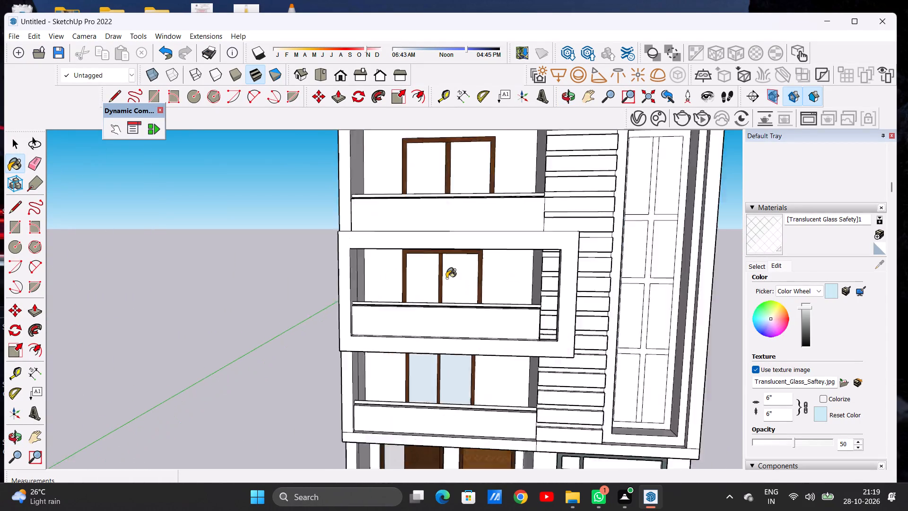
scroll(446, 278, "up", 11)
left_click(417, 286)
left_click(499, 281)
Paint both top-floor balcony window panes with the same Translucent Glass Safety material and end painting.
scroll(453, 306, "down", 6)
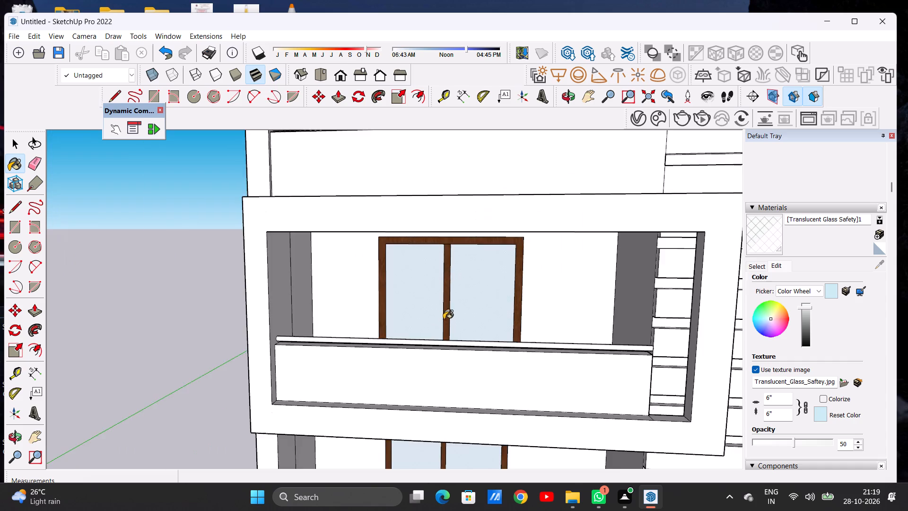
scroll(429, 325, "down", 13)
scroll(440, 295, "up", 8)
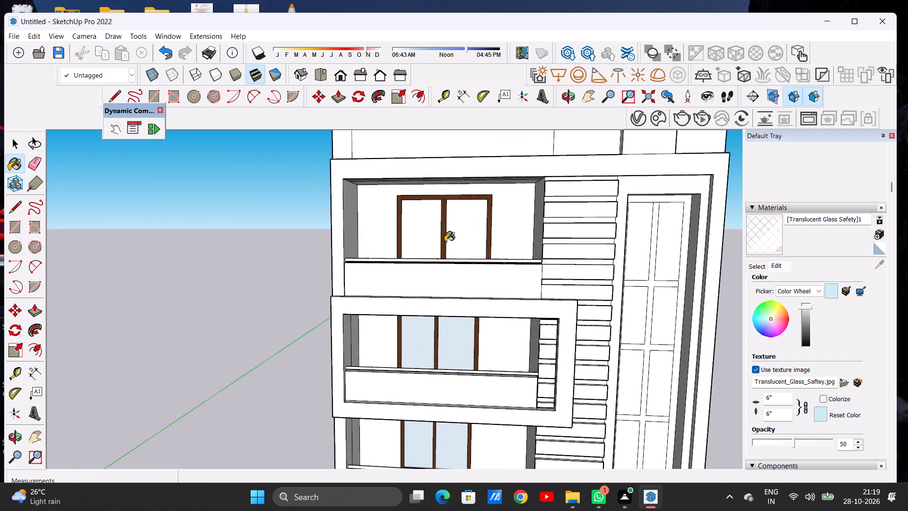
scroll(445, 240, "up", 9)
left_click(411, 239)
left_click(480, 238)
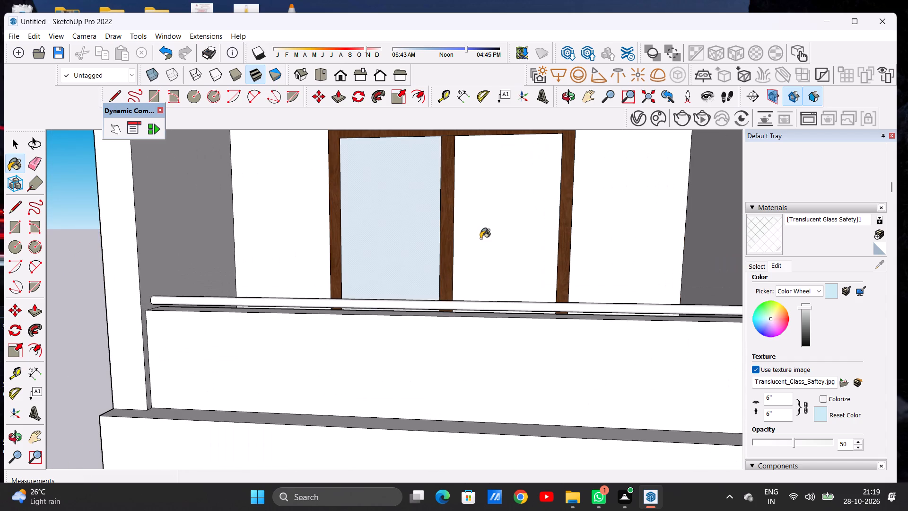
key("space")
Examine the glazed balcony windows across the facade and the plain first-floor balcony parapet from several angles and distances.
scroll(469, 273, "down", 20)
scroll(469, 273, "down", 4)
scroll(468, 311, "up", 2)
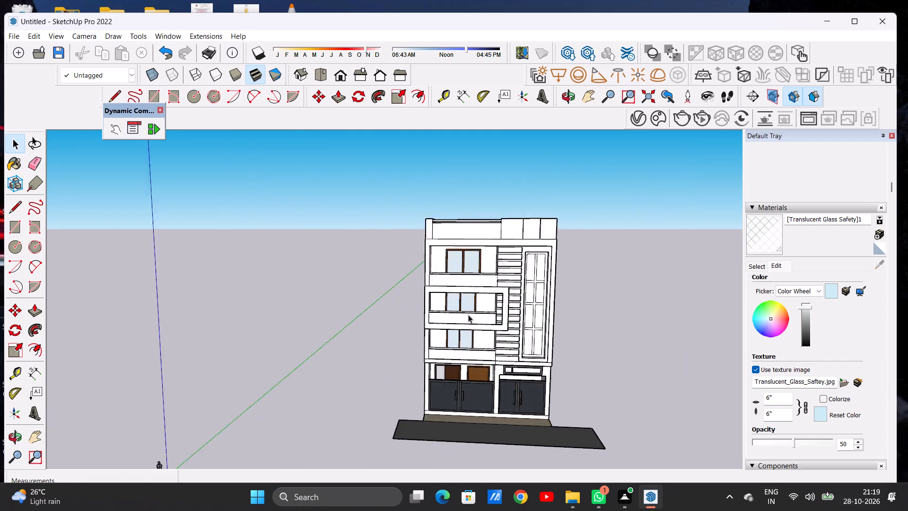
scroll(468, 315, "up", 10)
scroll(471, 301, "down", 7)
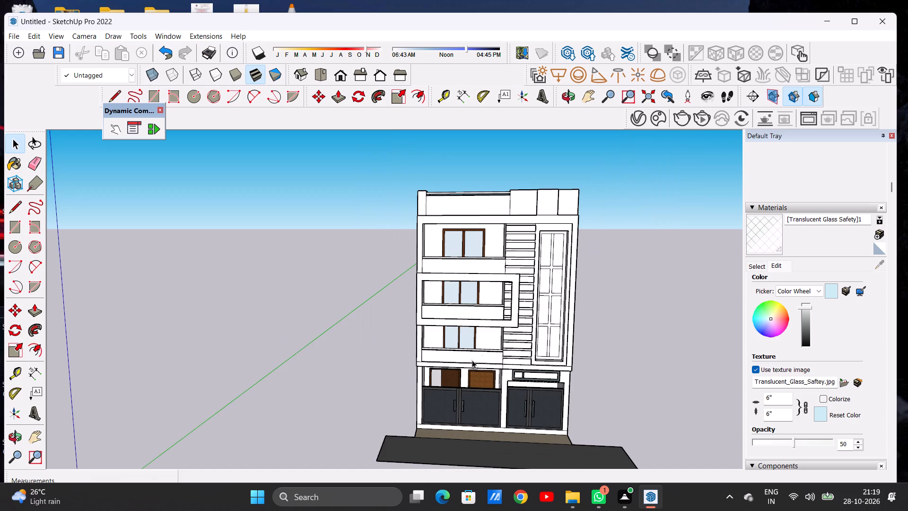
scroll(471, 360, "up", 14)
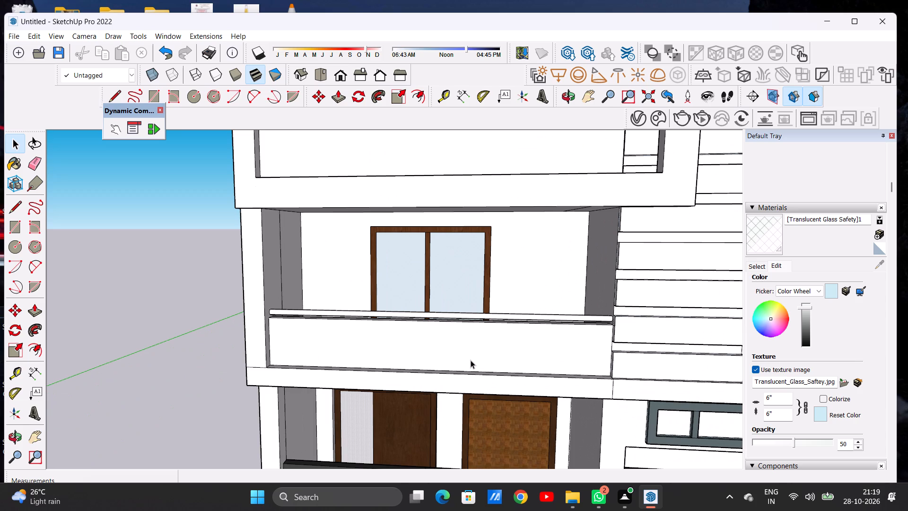
scroll(473, 323, "down", 2)
scroll(473, 323, "up", 1)
scroll(473, 323, "down", 10)
scroll(473, 312, "up", 1)
scroll(473, 312, "down", 4)
scroll(457, 318, "up", 2)
scroll(457, 321, "down", 6)
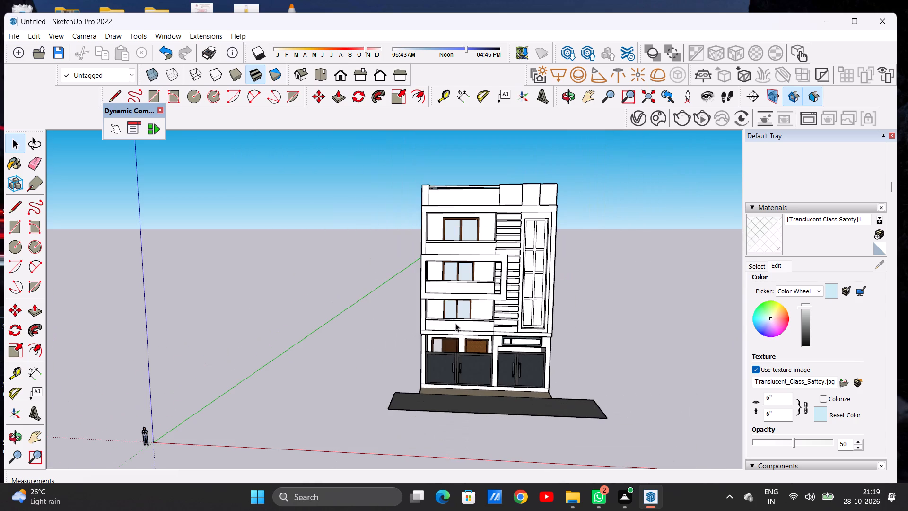
scroll(437, 327, "up", 9)
scroll(435, 318, "down", 1)
scroll(435, 318, "up", 10)
middle_click_drag(443, 322, 386, 319)
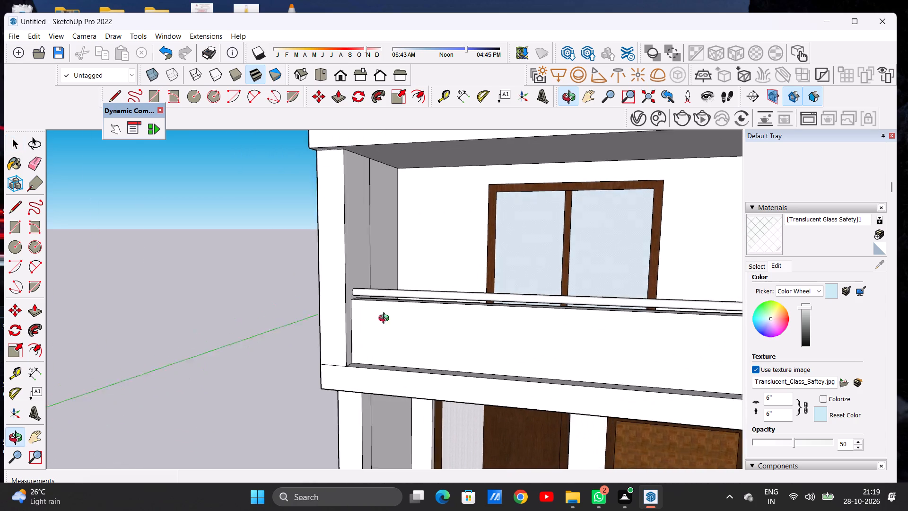
middle_click_drag(386, 319, 418, 341)
scroll(339, 338, "down", 10)
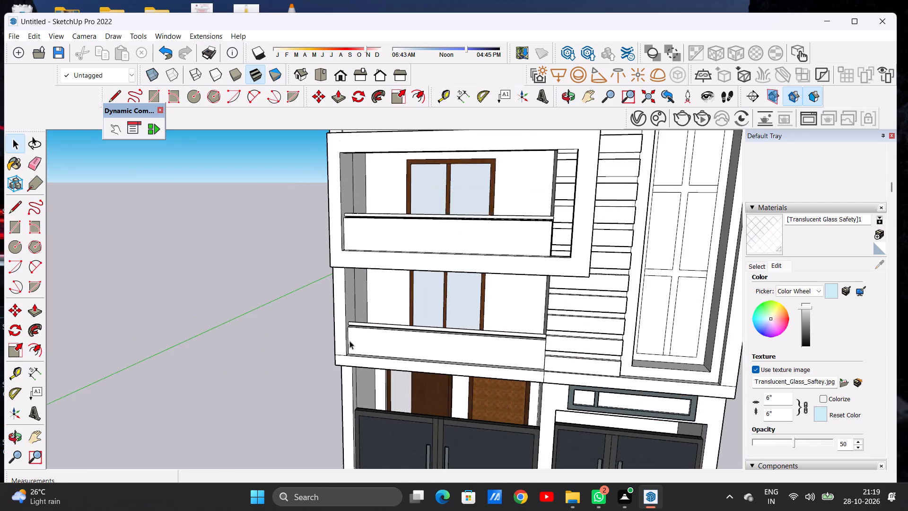
middle_click_drag(358, 341, 490, 333)
scroll(430, 331, "up", 6)
scroll(487, 337, "down", 2)
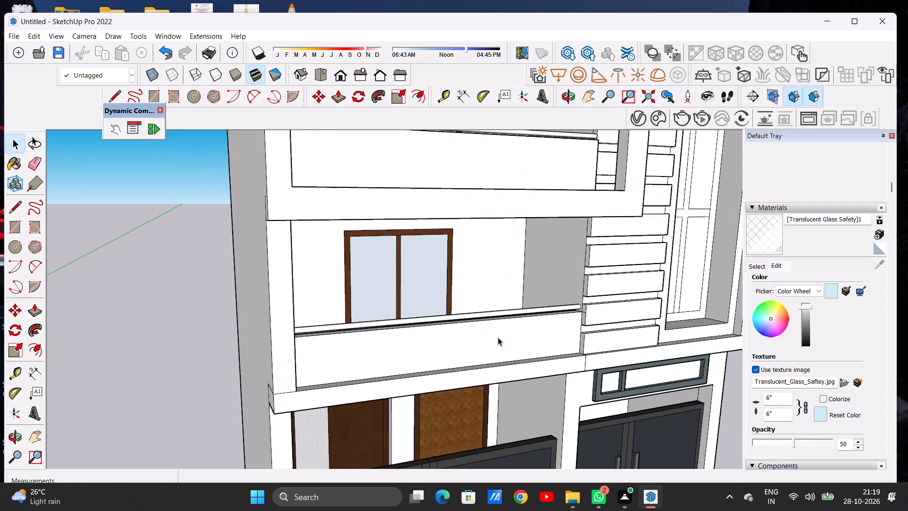
scroll(498, 337, "down", 5)
scroll(440, 341, "up", 2)
scroll(440, 341, "down", 1)
scroll(440, 341, "up", 2)
middle_click_drag(528, 328, 523, 335)
scroll(516, 328, "up", 4)
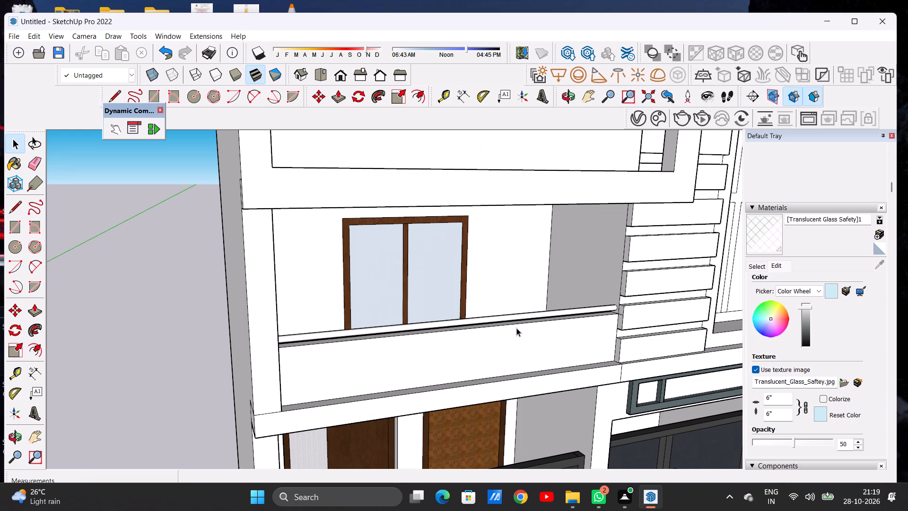
Paint the outer face of the first-floor balcony parapet with Translucent Glass Gray from the Glass and Mirrors collection.
left_click(755, 267)
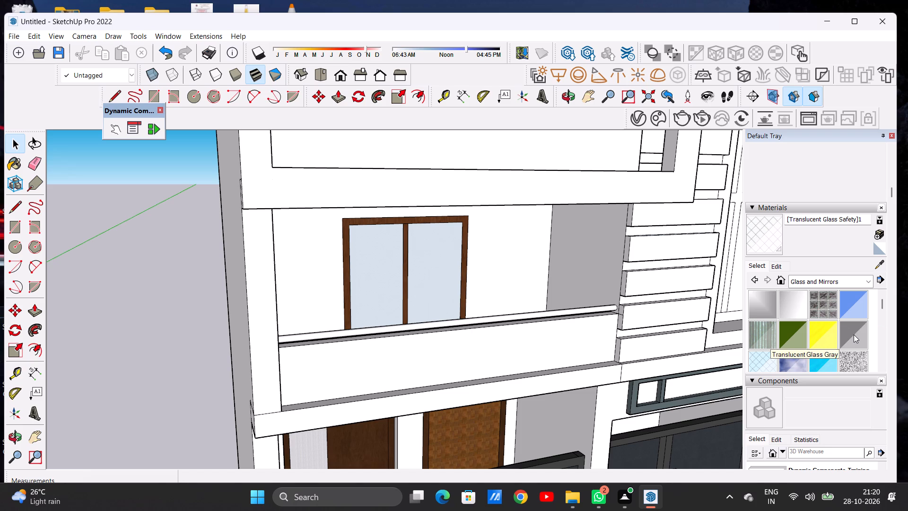
left_click(854, 335)
scroll(420, 358, "up", 5)
left_click(406, 355)
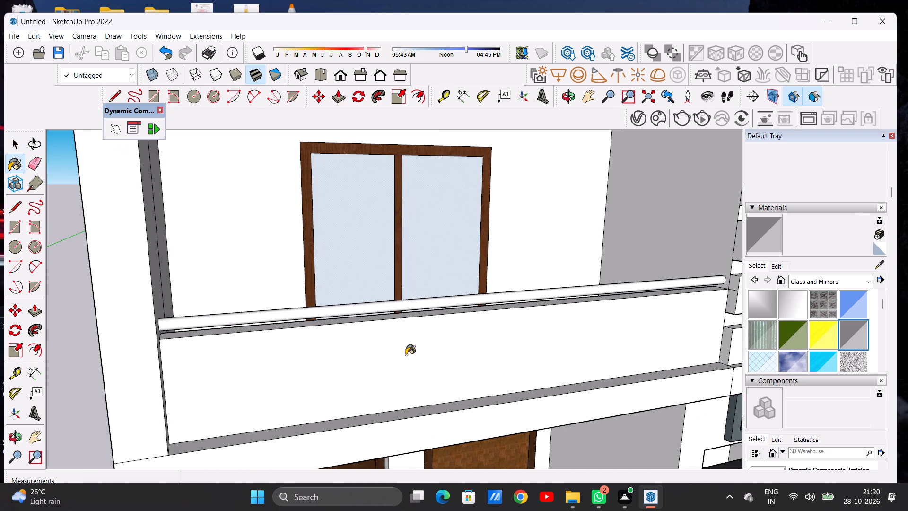
scroll(398, 352, "down", 7)
middle_click_drag(444, 347, 262, 339)
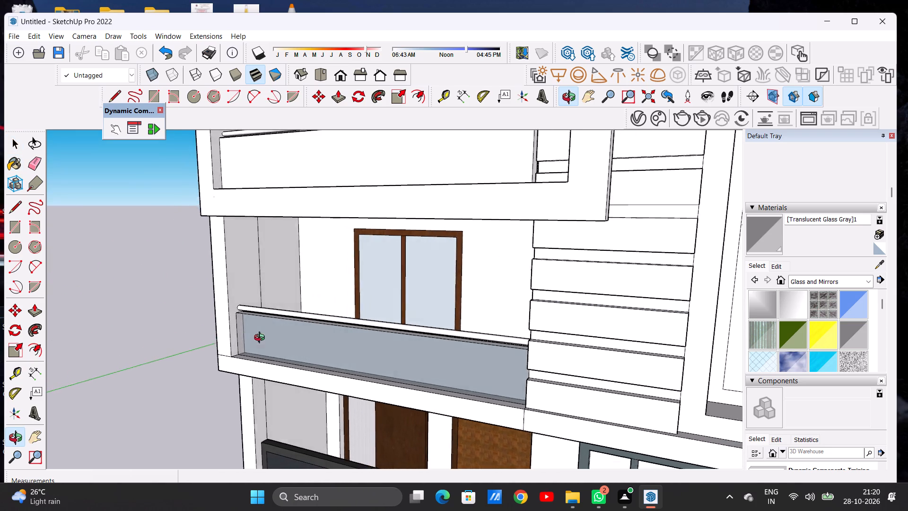
middle_click_drag(262, 339, 374, 335)
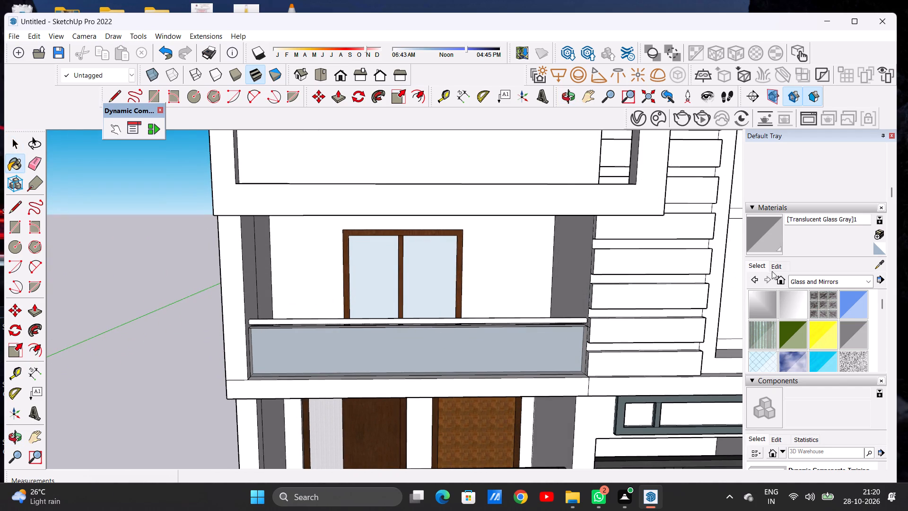
Darken the parapet's Translucent Glass Gray material by lowering its colour brightness.
left_click(775, 267)
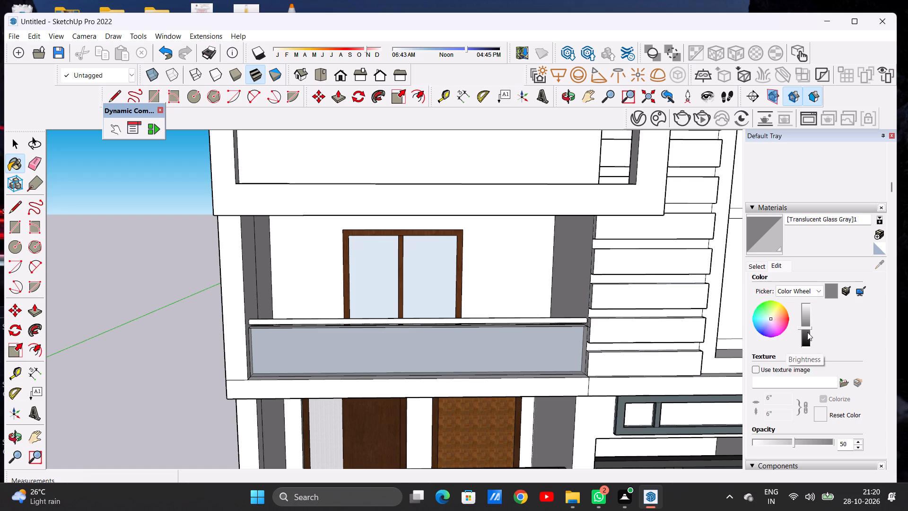
left_click(805, 334)
Paint the inner face of the first-floor balcony parapet with the darkened Translucent Glass Gray.
middle_click_drag(539, 335, 516, 335)
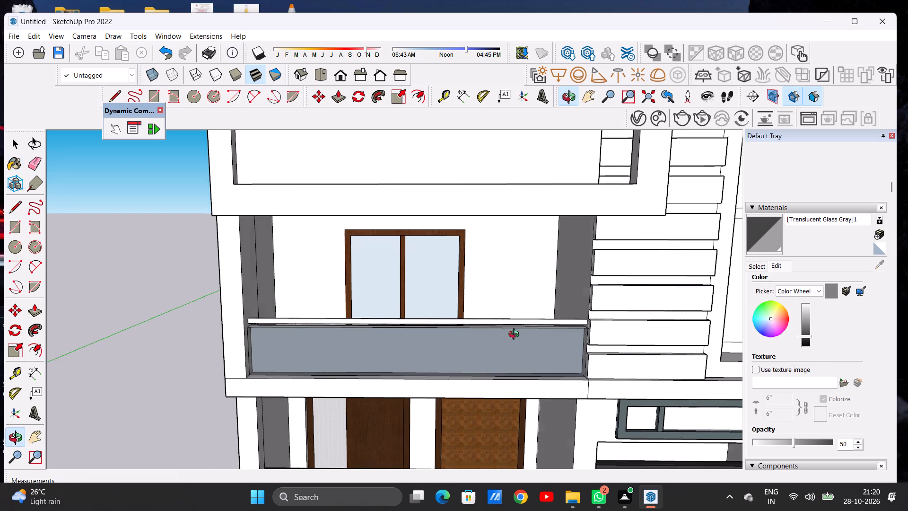
middle_click_drag(516, 335, 274, 351)
scroll(332, 322, "up", 13)
middle_click_drag(407, 288, 378, 297)
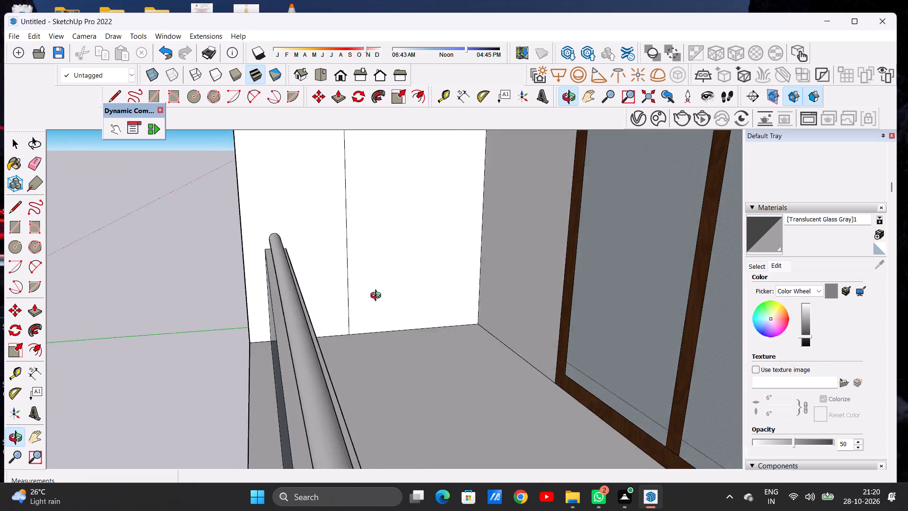
middle_click_drag(378, 297, 348, 302)
left_click(269, 346)
middle_click_drag(242, 352, 365, 333)
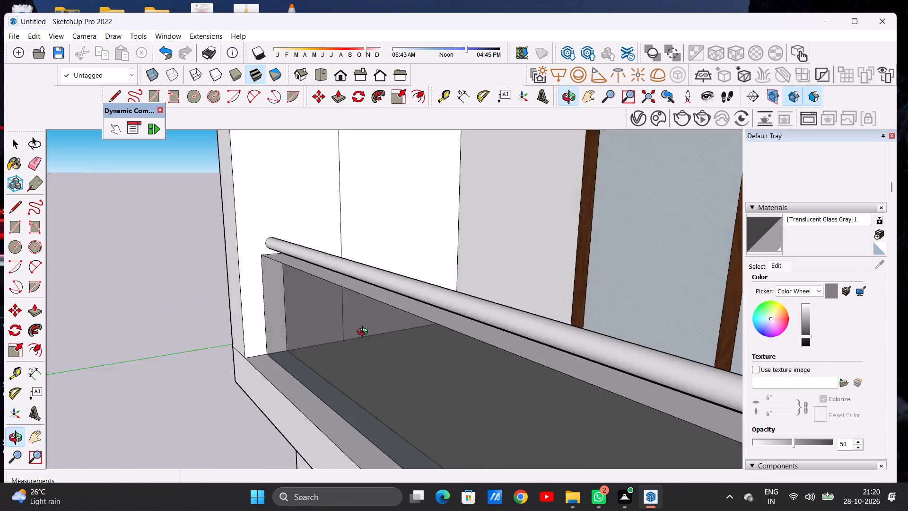
middle_click_drag(365, 333, 466, 306)
Review the first-floor balcony's glass parapet from the front, both up close and against the whole facade.
scroll(350, 333, "down", 20)
middle_click_drag(366, 335, 438, 327)
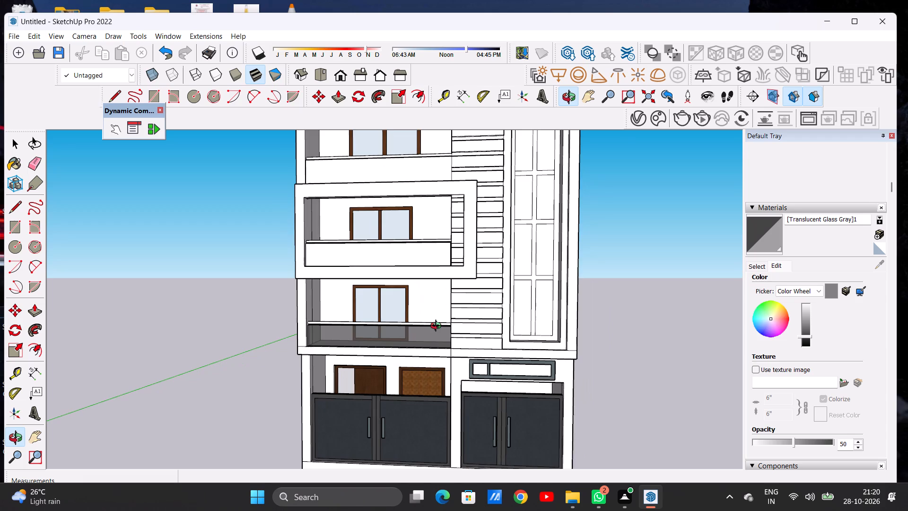
middle_click_drag(438, 327, 439, 326)
scroll(439, 326, "down", 3)
scroll(400, 336, "up", 5)
scroll(400, 336, "down", 1)
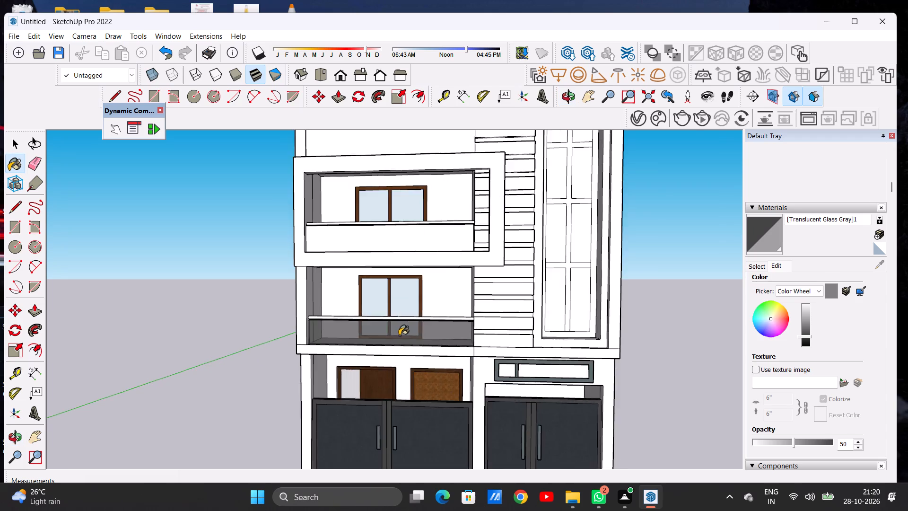
scroll(398, 335, "up", 8)
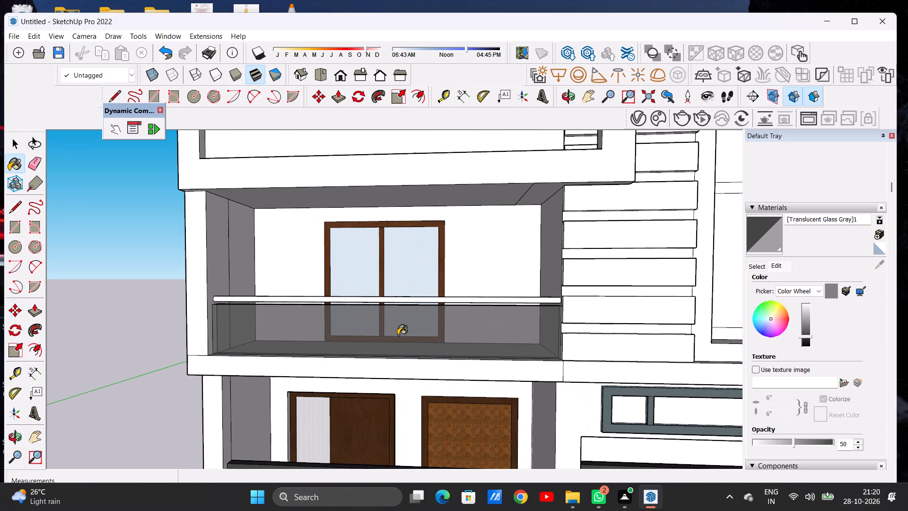
scroll(419, 352, "down", 8)
scroll(384, 383, "down", 6)
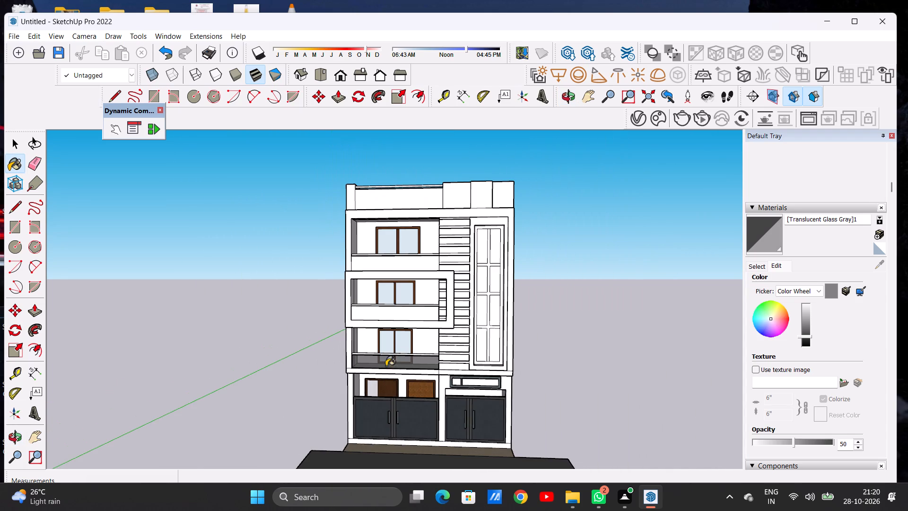
Paint the outer face of the second-floor balcony parapet with the darkened Translucent Glass Gray.
scroll(424, 305, "down", 1)
scroll(424, 305, "up", 3)
scroll(424, 305, "down", 1)
scroll(424, 305, "up", 6)
scroll(419, 322, "down", 2)
scroll(419, 322, "up", 10)
left_click(422, 310)
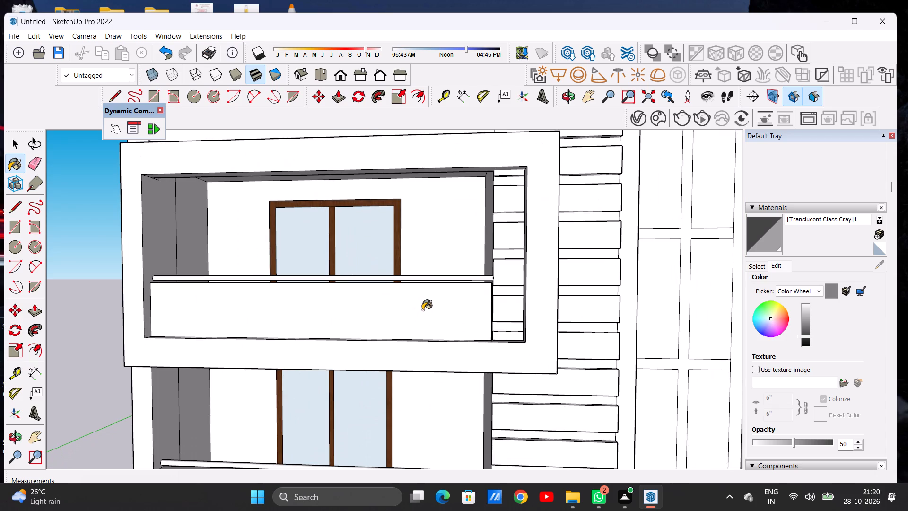
Paint the inner face of the second-floor balcony parapet with the darkened Translucent Glass Gray.
scroll(427, 320, "down", 7)
middle_click_drag(389, 319, 355, 343)
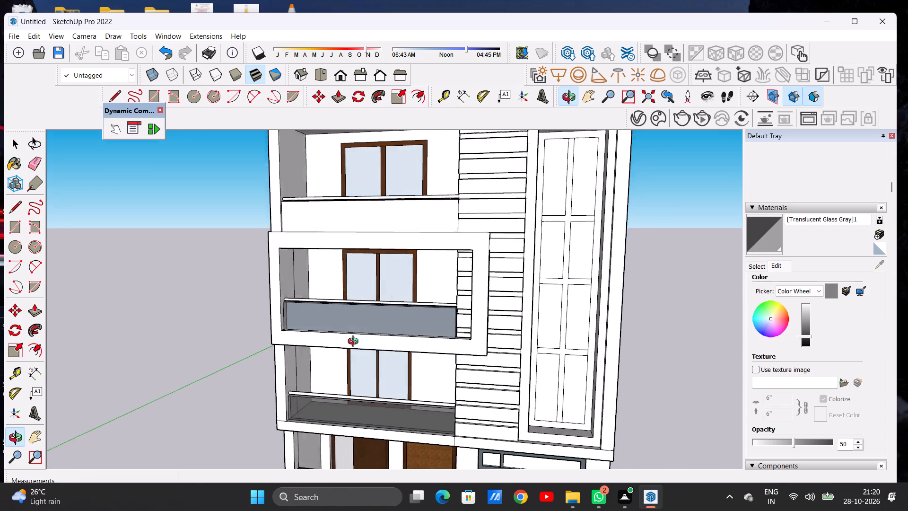
middle_click_drag(355, 343, 291, 369)
scroll(364, 278, "up", 6)
scroll(364, 322, "up", 2)
middle_click_drag(381, 330, 311, 379)
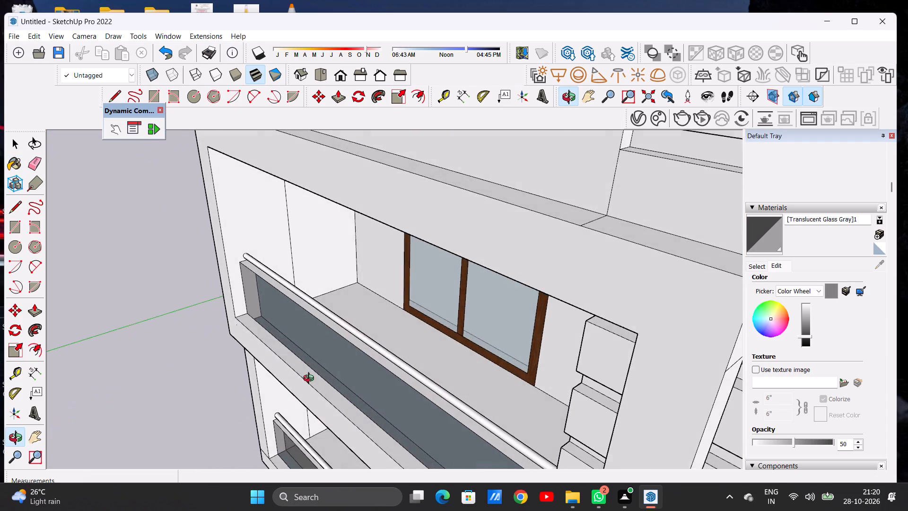
middle_click_drag(311, 379, 309, 381)
scroll(349, 353, "up", 13)
middle_click_drag(470, 300, 378, 311)
left_click(109, 346)
middle_click_drag(130, 350, 328, 315)
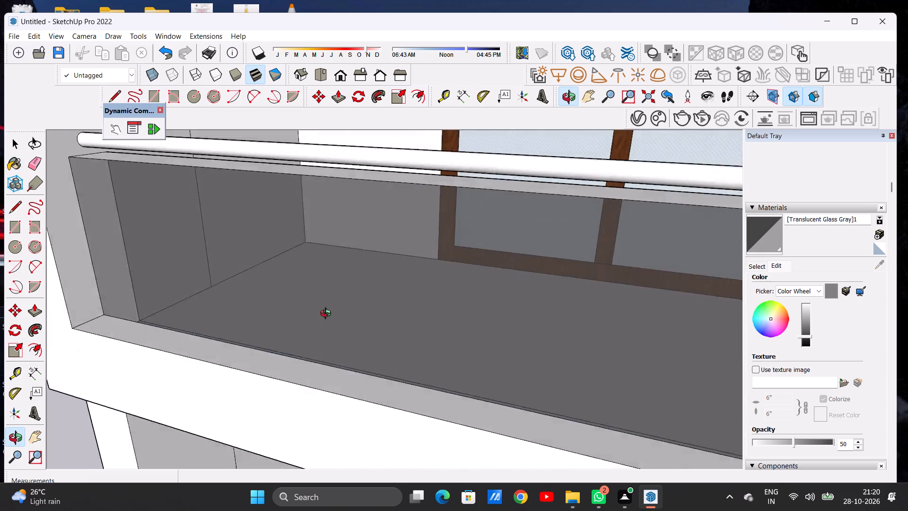
middle_click_drag(328, 315, 370, 300)
Review the second-floor glass parapet and the top-floor balcony parapet on the facade from above and in front.
scroll(297, 356, "down", 20)
scroll(297, 356, "down", 7)
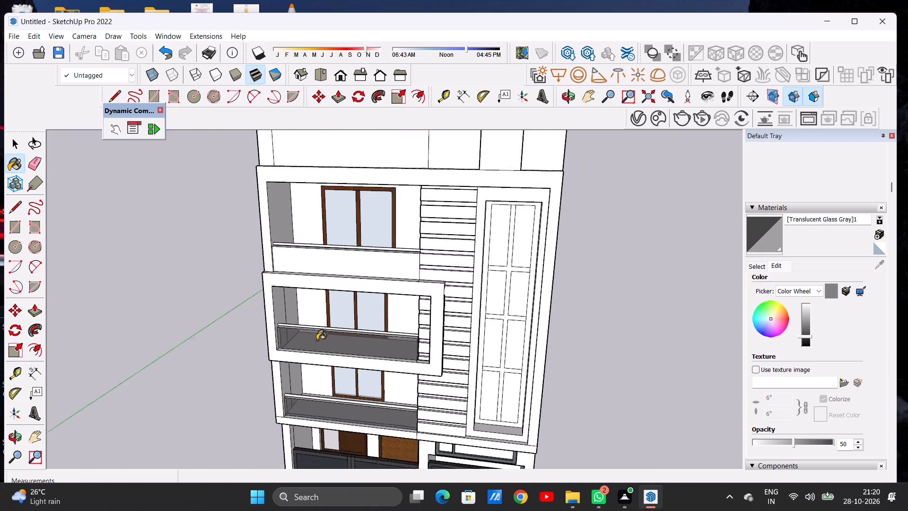
scroll(317, 340, "down", 2)
middle_click_drag(312, 366, 330, 334)
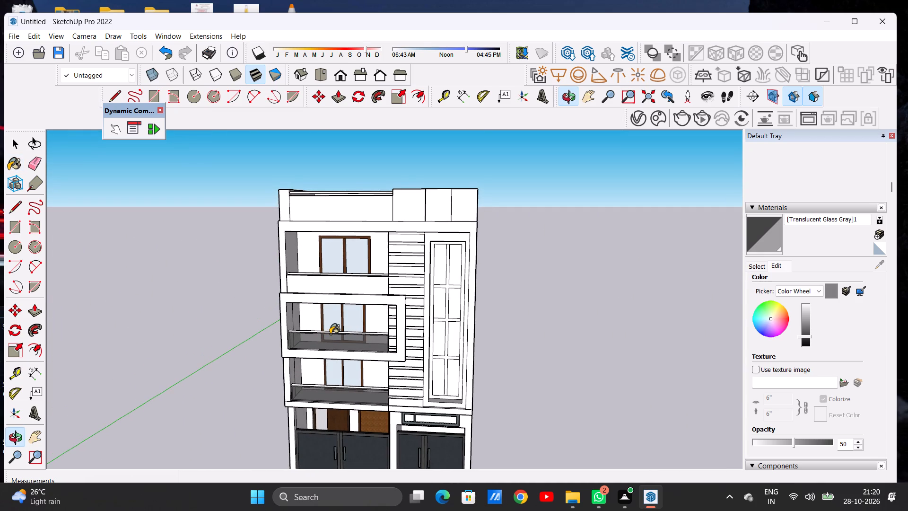
scroll(370, 277, "up", 6)
middle_click_drag(331, 289, 285, 316)
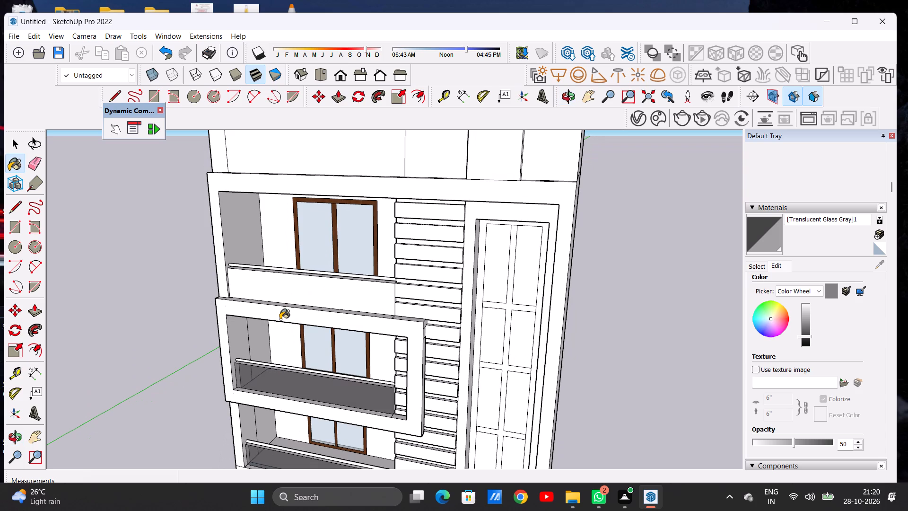
scroll(323, 285, "down", 4)
middle_click_drag(287, 277, 373, 258)
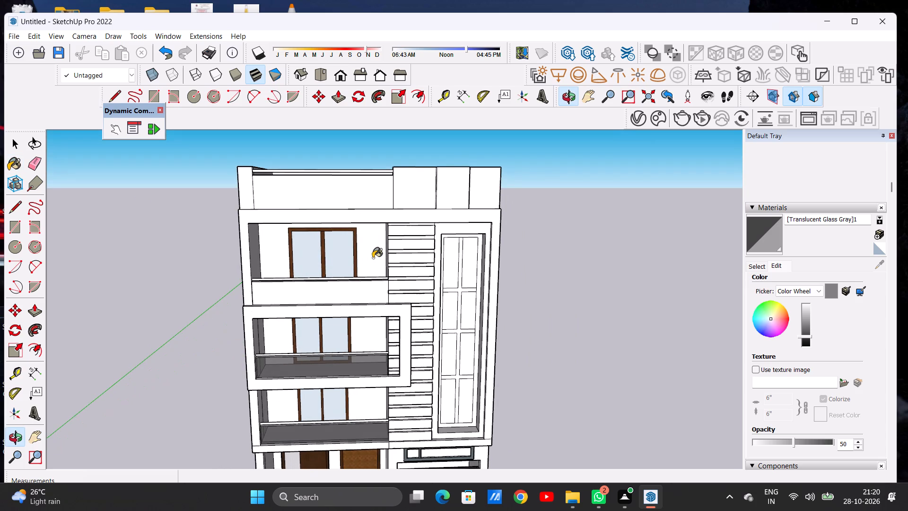
Draw a vertical line about 4' 10 3/8" high on the top-floor balcony parapet's outer face, below the window's left frame edge.
key("space")
type("L")
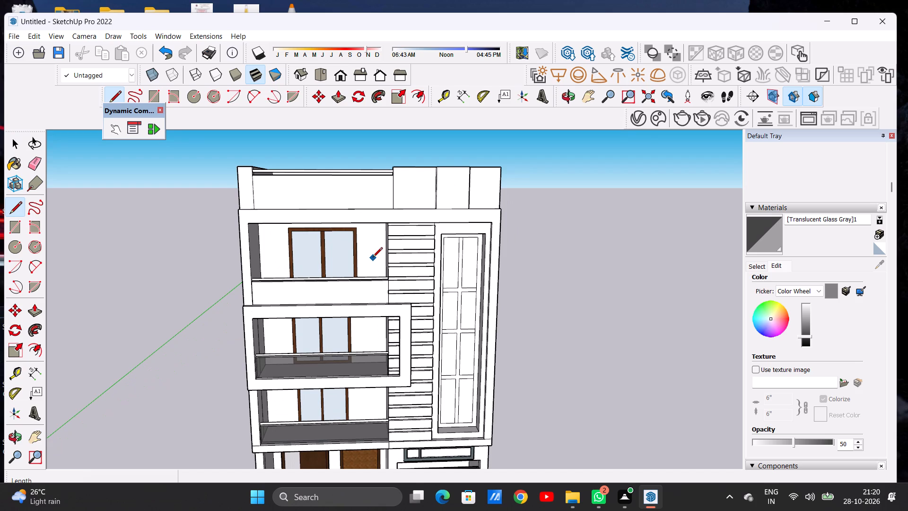
scroll(281, 289, "up", 16)
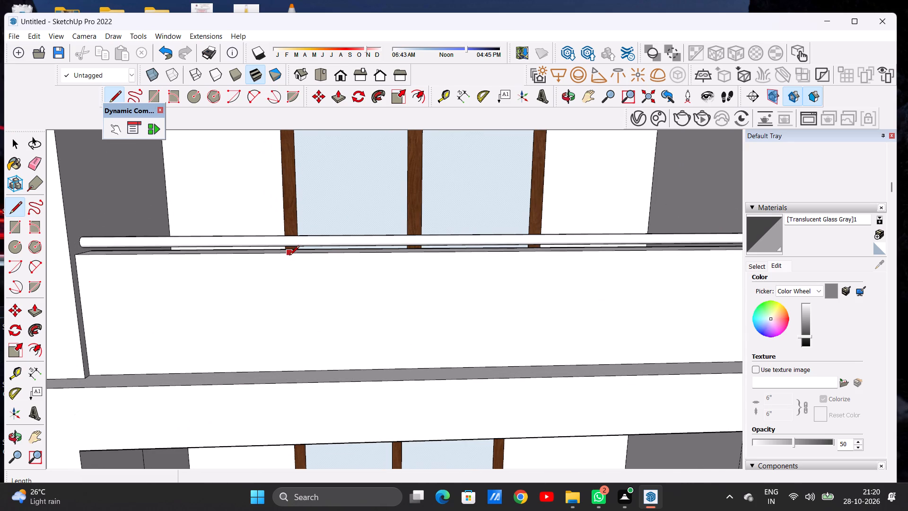
left_click(289, 256)
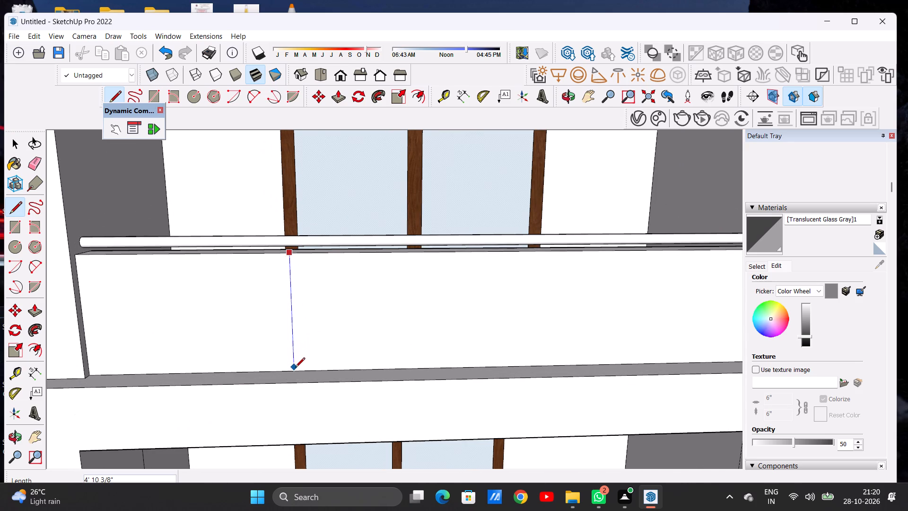
left_click(295, 370)
Draw a line about 1' 3 5/16" long across the top of the top-floor parapet, from the vertical line to the inner edge.
middle_click_drag(318, 271, 208, 362)
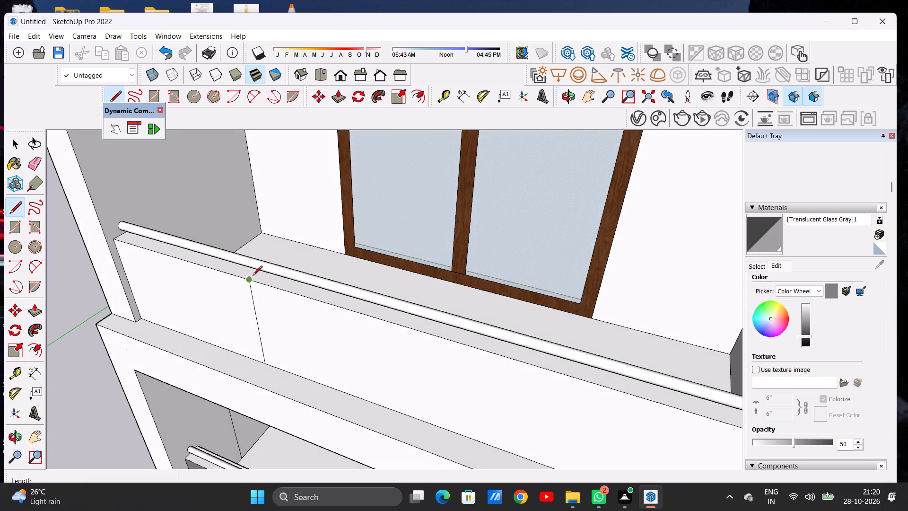
scroll(251, 276, "up", 10)
left_click(246, 282)
scroll(273, 263, "down", 5)
scroll(273, 263, "up", 8)
scroll(273, 263, "down", 2)
scroll(273, 263, "up", 3)
scroll(273, 263, "down", 1)
scroll(273, 263, "up", 5)
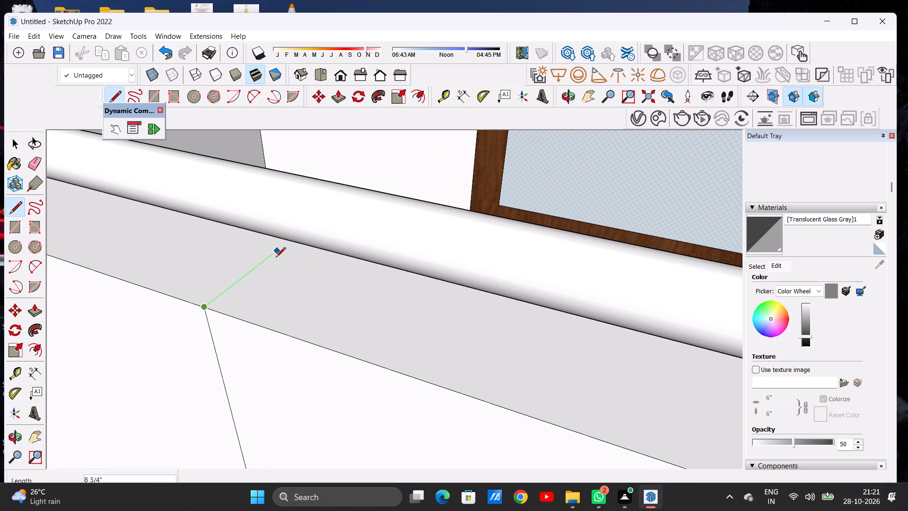
scroll(281, 263, "down", 5)
middle_click_drag(292, 267, 218, 294)
scroll(330, 221, "up", 5)
middle_click_drag(335, 237, 247, 273)
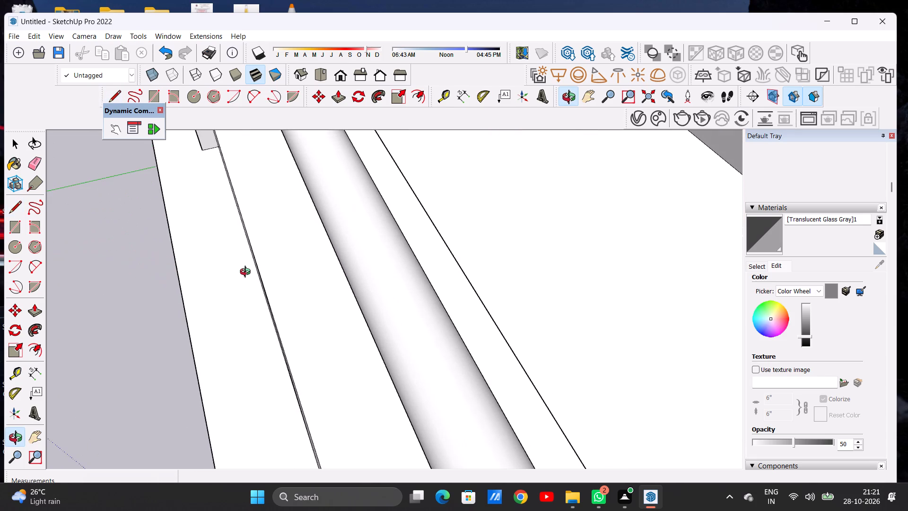
middle_click_drag(247, 273, 250, 272)
scroll(427, 191, "up", 6)
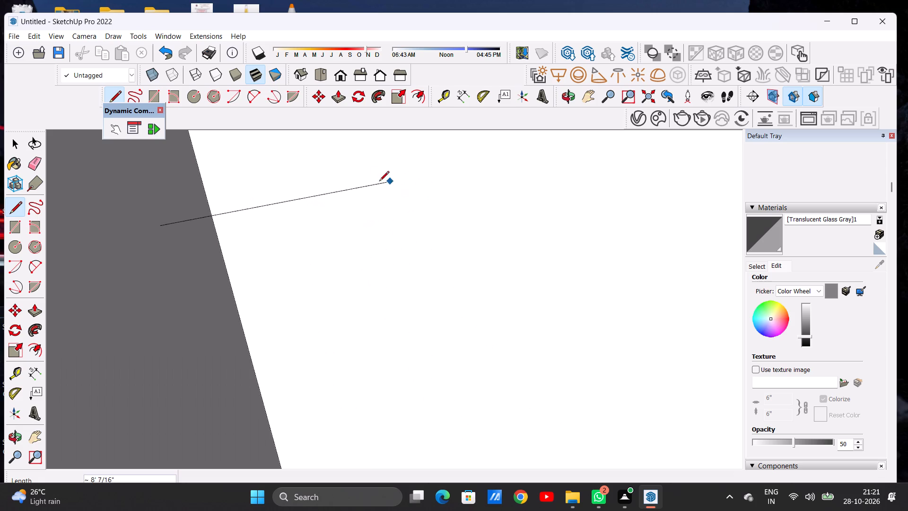
scroll(377, 185, "down", 6)
left_click(355, 178)
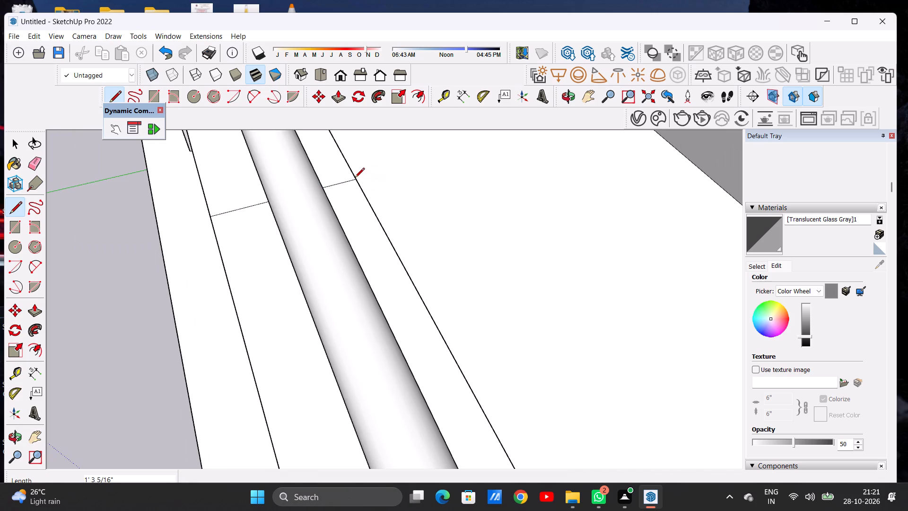
Continue the division with a vertical line about 4' 10 3/8" long down the parapet's inner face to the balcony floor.
middle_click_drag(395, 187, 323, 185)
scroll(357, 231, "down", 5)
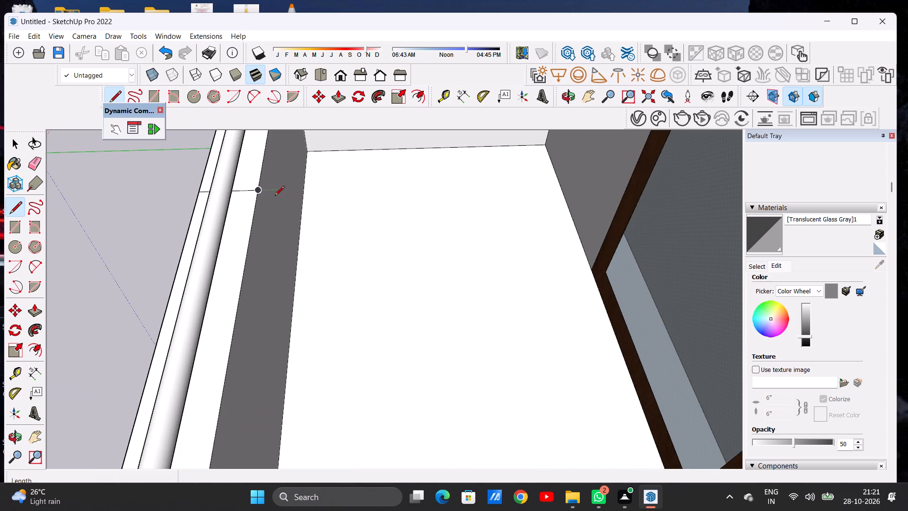
scroll(265, 194, "up", 4)
left_click(257, 186)
scroll(284, 240, "down", 4)
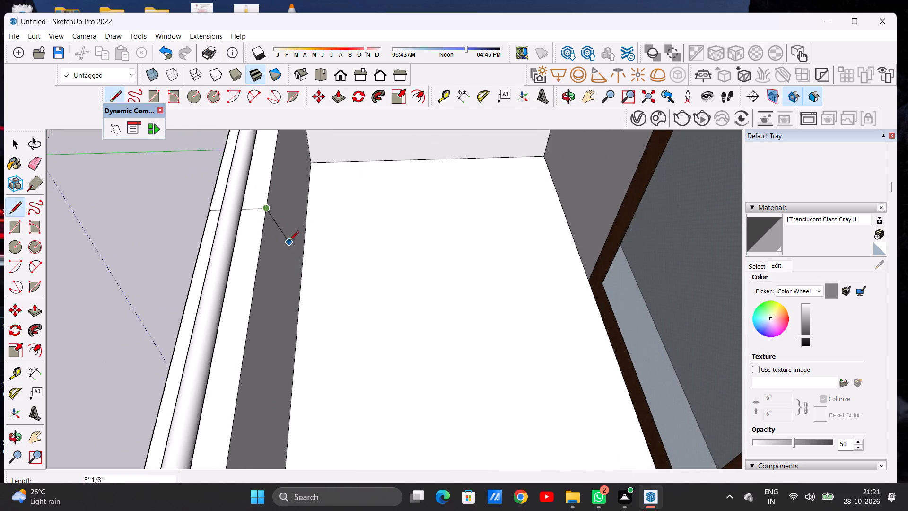
scroll(289, 241, "down", 3)
scroll(296, 294, "up", 6)
scroll(293, 297, "down", 1)
scroll(293, 297, "up", 2)
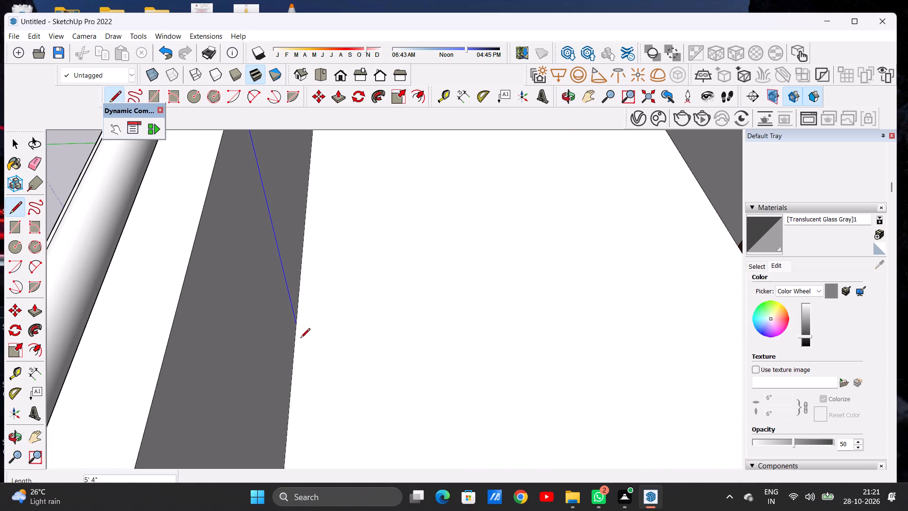
left_click(297, 329)
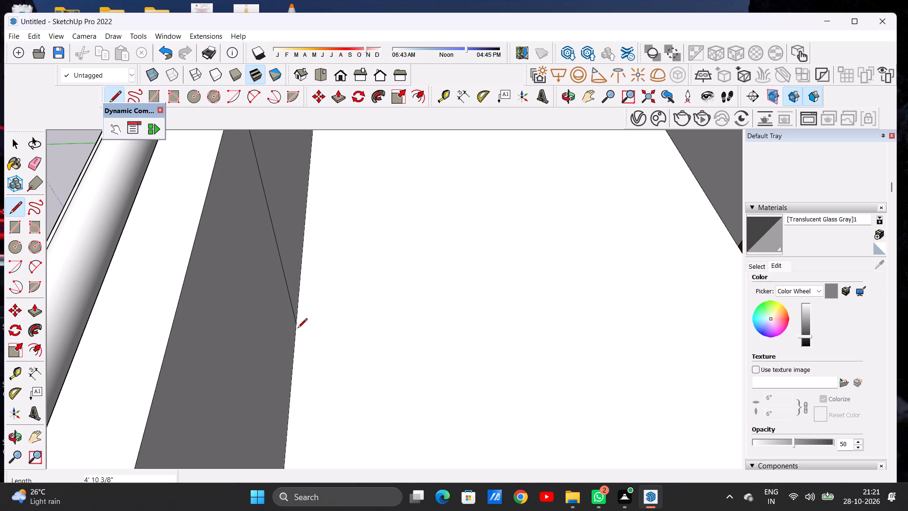
key("space")
Review the divided top-floor balcony parapet from the front, both up close and against the whole facade.
scroll(358, 316, "down", 7)
middle_click_drag(275, 321, 408, 295)
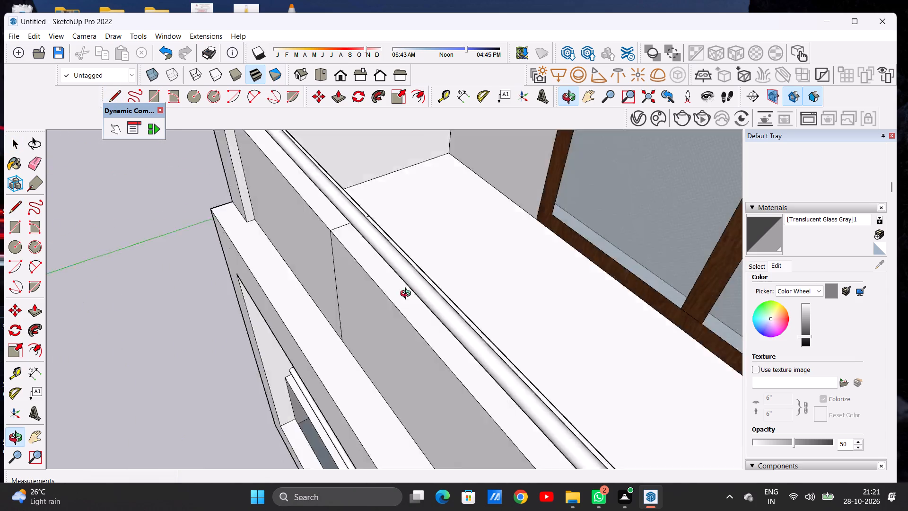
middle_click_drag(408, 295, 519, 262)
scroll(290, 308, "down", 9)
middle_click_drag(299, 317, 401, 259)
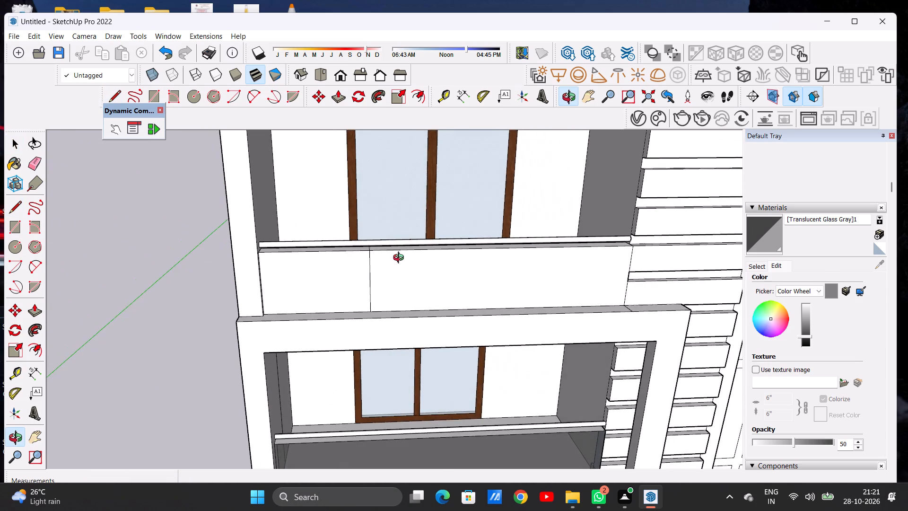
middle_click_drag(401, 259, 386, 247)
scroll(308, 316, "down", 13)
middle_click_drag(364, 337, 350, 321)
scroll(371, 279, "down", 3)
scroll(371, 279, "up", 1)
scroll(371, 279, "down", 2)
scroll(374, 296, "up", 6)
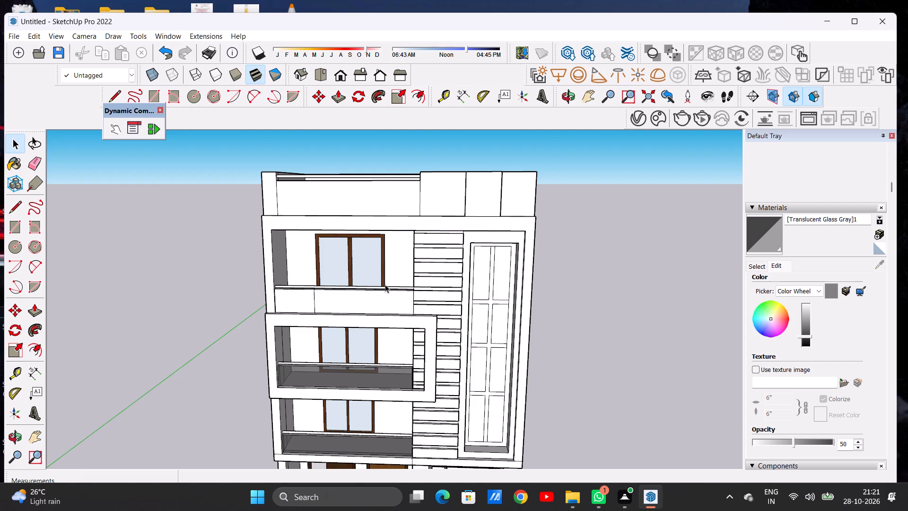
scroll(388, 284, "down", 6)
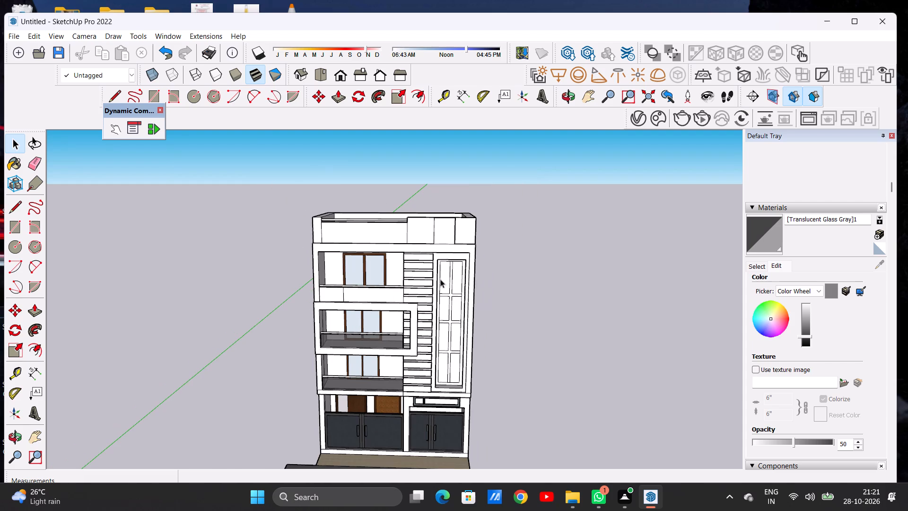
Paint the outer face of the wider top-floor parapet section with the darkened Translucent Glass Gray.
left_click(763, 240)
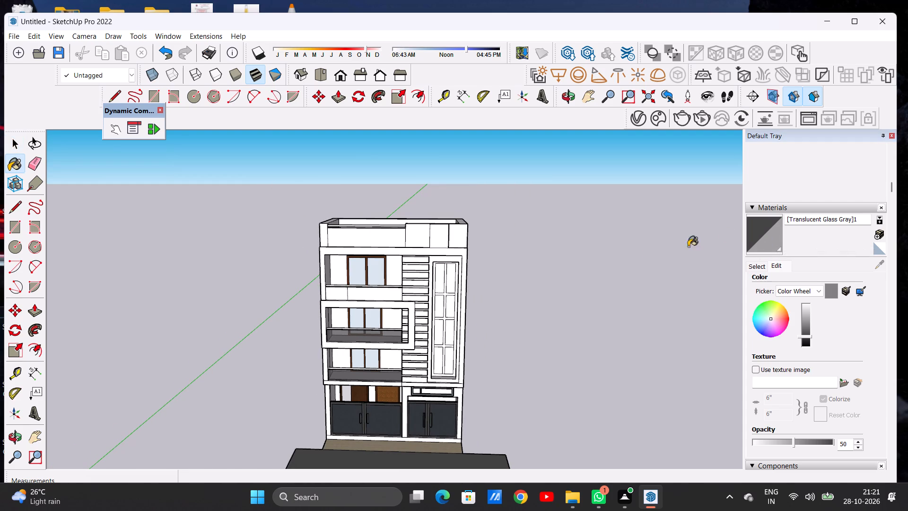
scroll(393, 308, "up", 5)
scroll(363, 281, "up", 6)
left_click(360, 280)
Paint the inner face of the wider top-floor parapet section with the darkened Translucent Glass Gray.
scroll(364, 284, "down", 8)
middle_click_drag(367, 269, 506, 308)
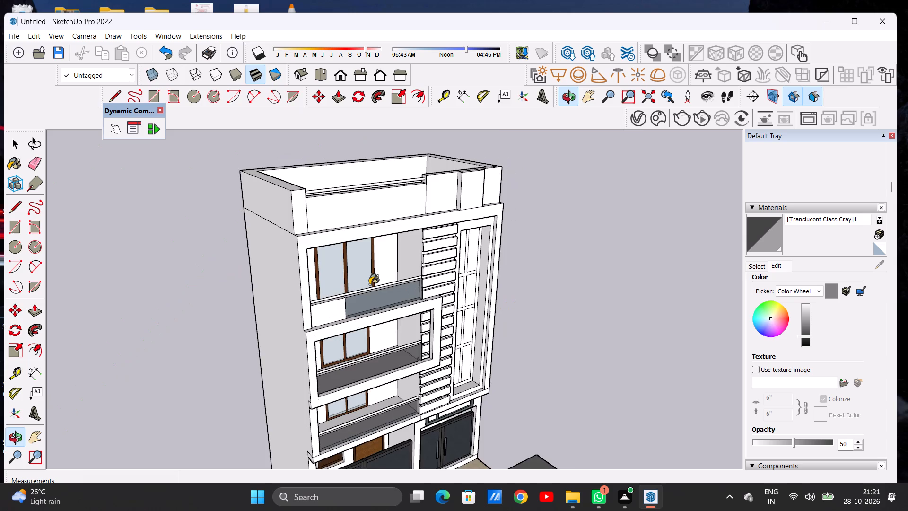
scroll(369, 284, "up", 12)
middle_click_drag(349, 293, 499, 301)
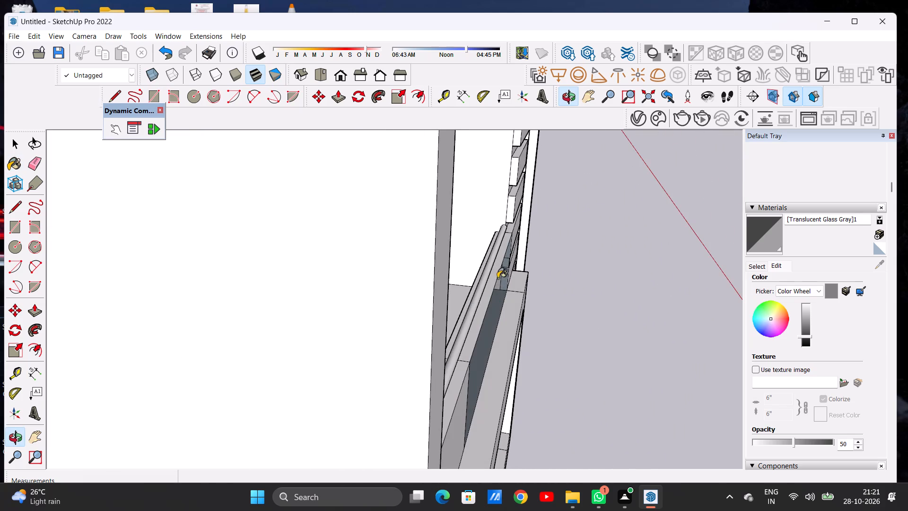
scroll(497, 276, "up", 9)
scroll(469, 267, "down", 1)
scroll(469, 267, "up", 1)
middle_click_drag(432, 274, 469, 272)
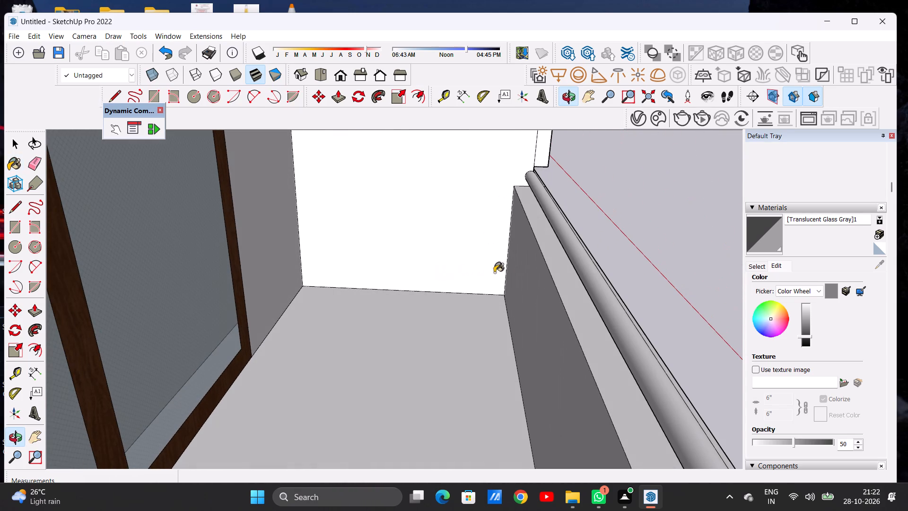
left_click(534, 281)
Review the top-floor balcony's partly glazed parapet from the front, up close and against the other balconies and the whole facade.
middle_click_drag(542, 279, 357, 228)
scroll(429, 270, "down", 7)
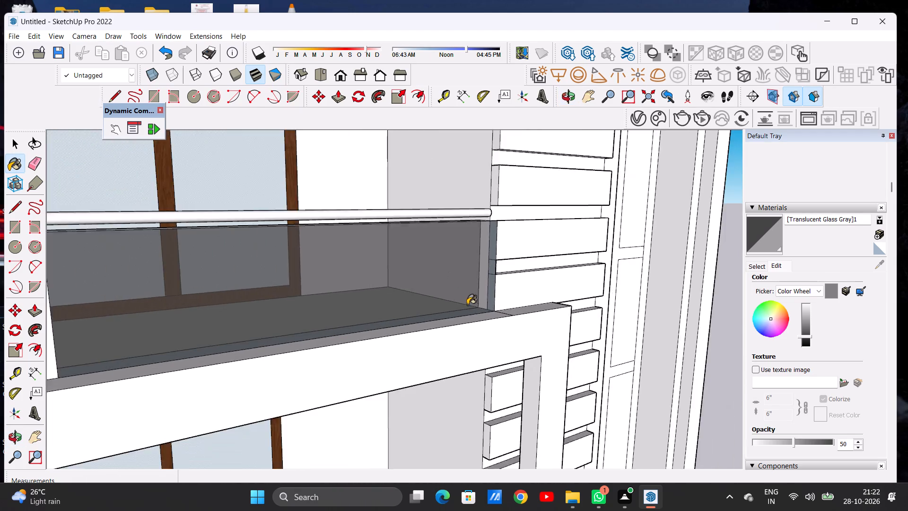
scroll(467, 305, "down", 4)
scroll(482, 309, "up", 1)
scroll(485, 310, "down", 8)
middle_click_drag(471, 324, 337, 296)
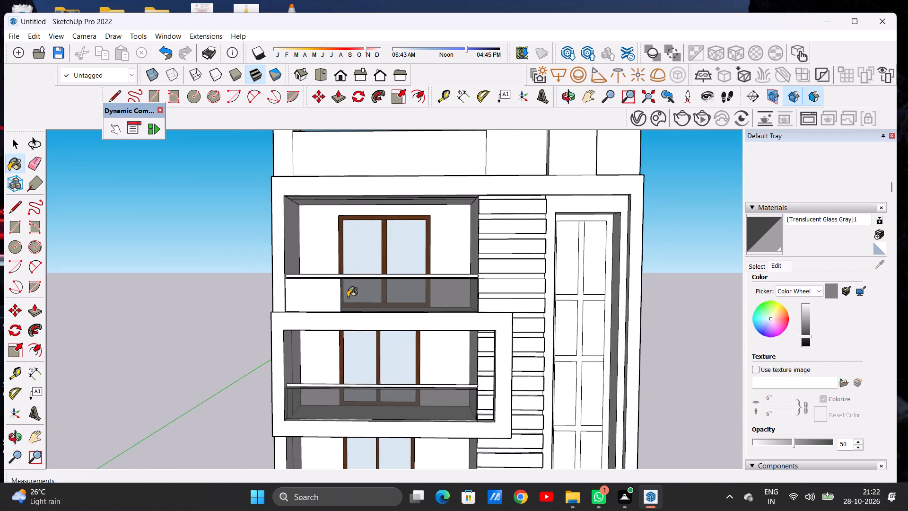
scroll(419, 297, "down", 6)
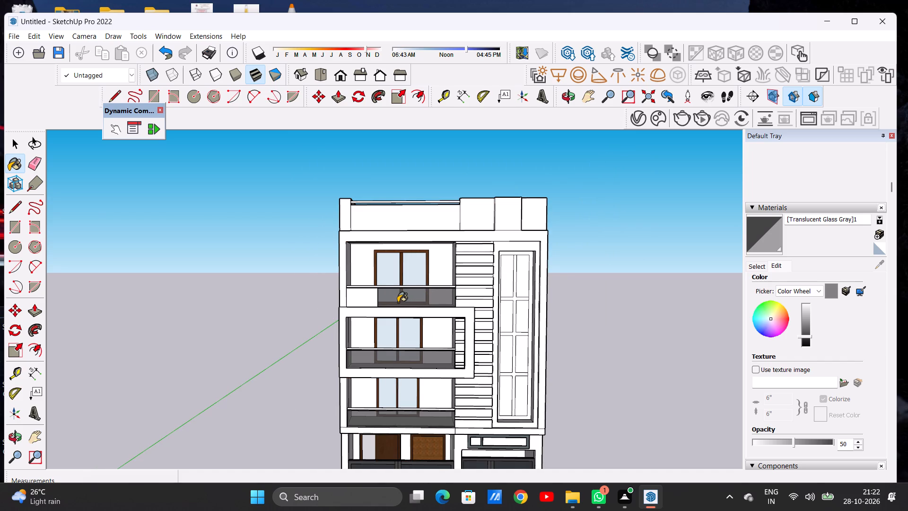
scroll(398, 302, "down", 4)
middle_click_drag(412, 308, 395, 299)
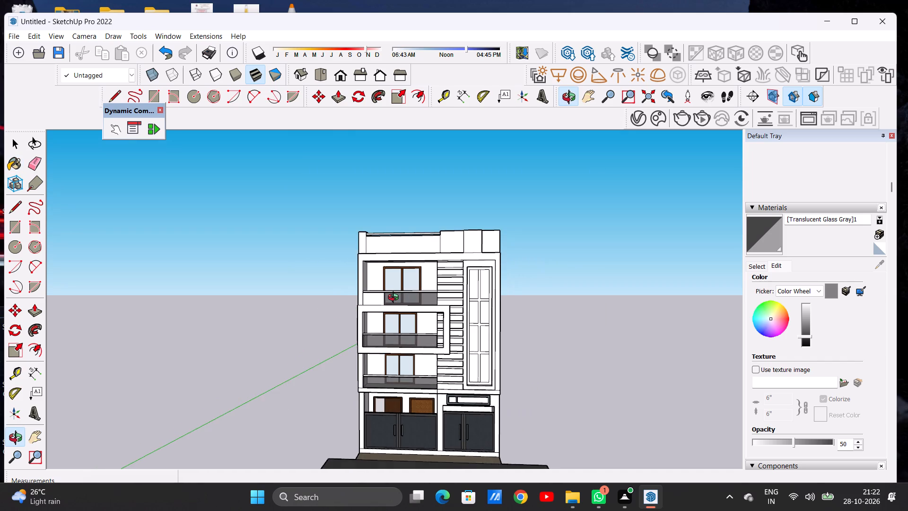
middle_click_drag(395, 299, 399, 305)
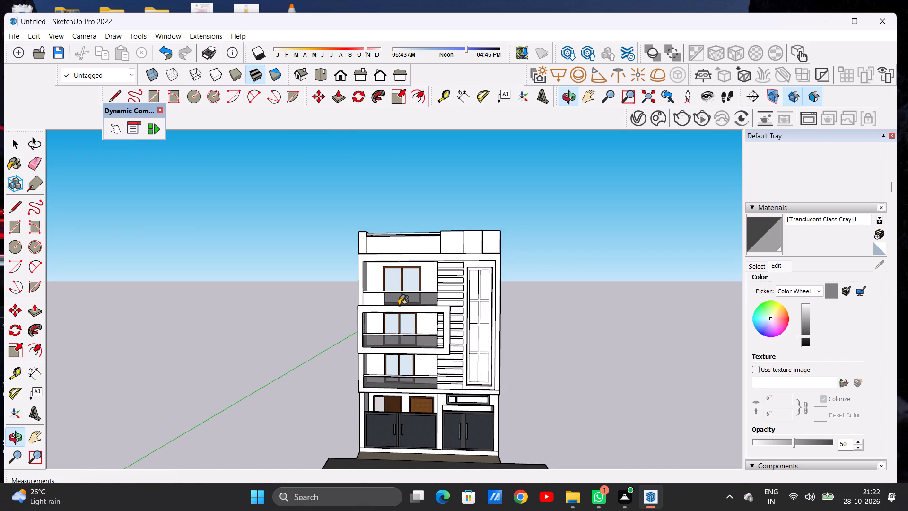
middle_click_drag(404, 297, 409, 311)
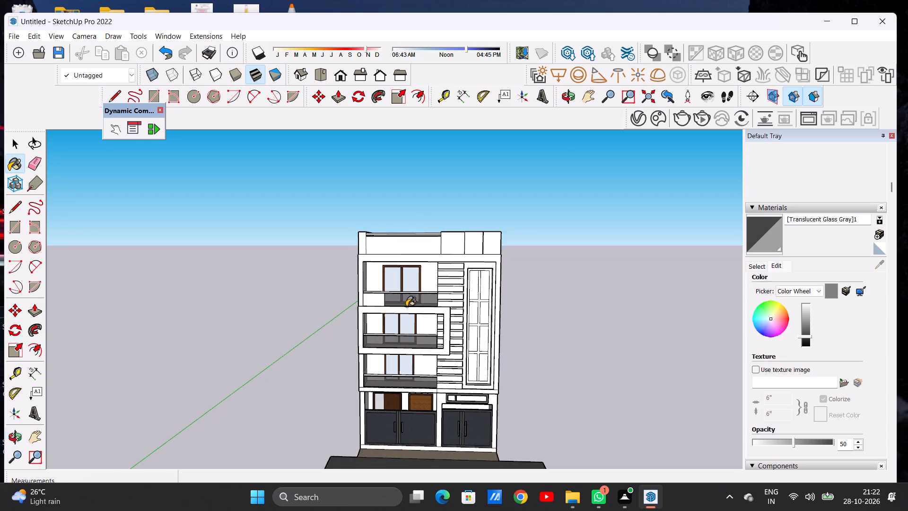
scroll(403, 295, "up", 3)
scroll(403, 295, "down", 1)
scroll(403, 295, "up", 1)
scroll(403, 295, "down", 1)
scroll(403, 295, "up", 7)
middle_click_drag(406, 294, 414, 294)
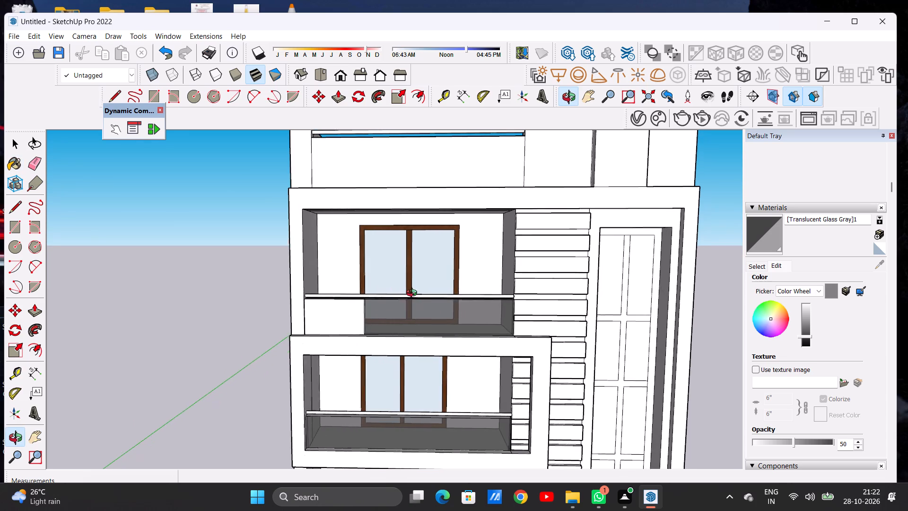
middle_click_drag(414, 294, 414, 302)
scroll(415, 316, "down", 8)
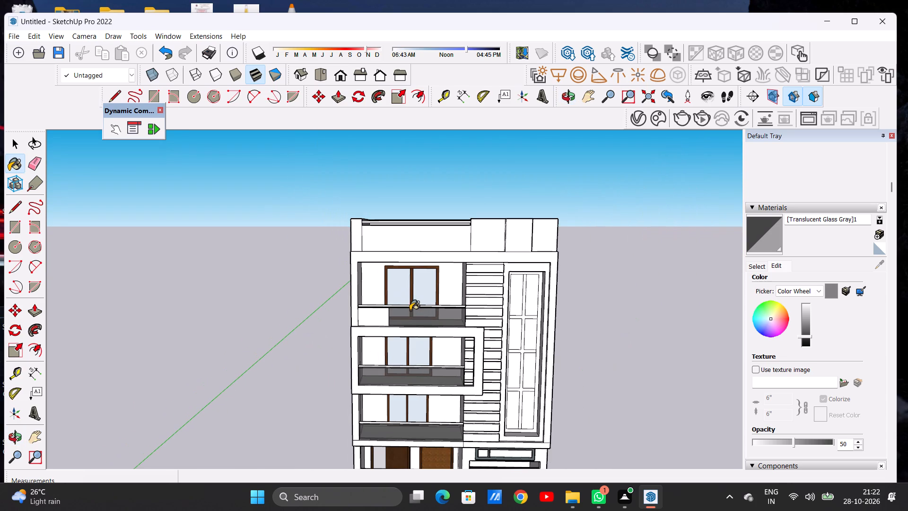
Paint the outer face of the roof terrace's front parapet below the handrail with the darkened Translucent Glass Gray.
scroll(365, 239, "up", 12)
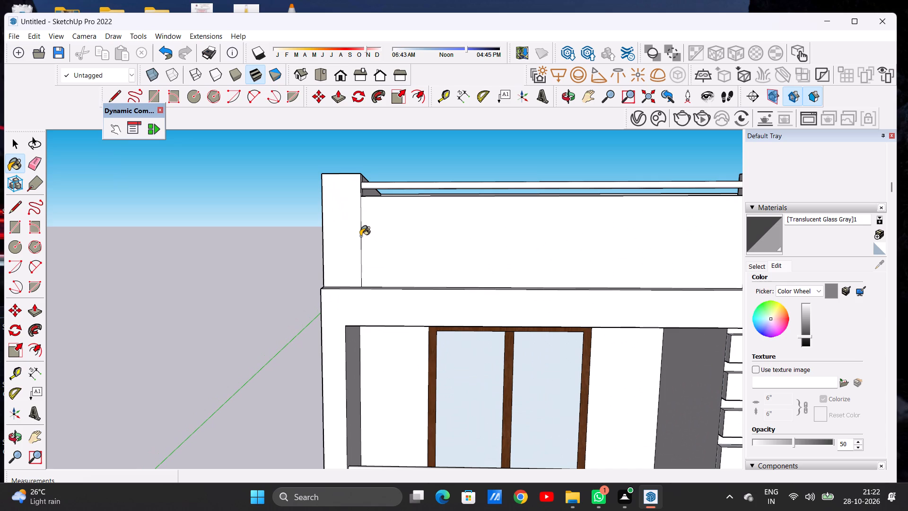
scroll(360, 236, "down", 5)
middle_click_drag(399, 228, 406, 282)
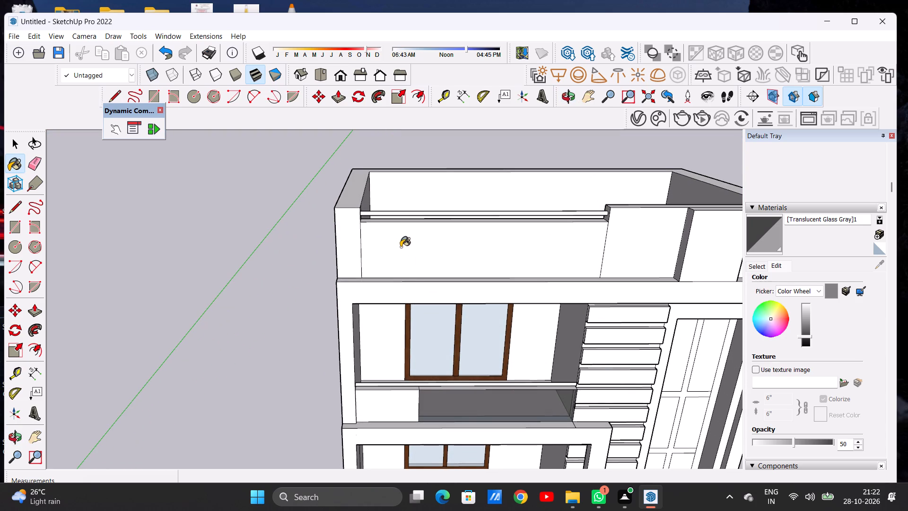
left_click(401, 247)
Paint the inner face of the roof terrace's front parapet with the darkened Translucent Glass Gray.
middle_click_drag(409, 237, 322, 250)
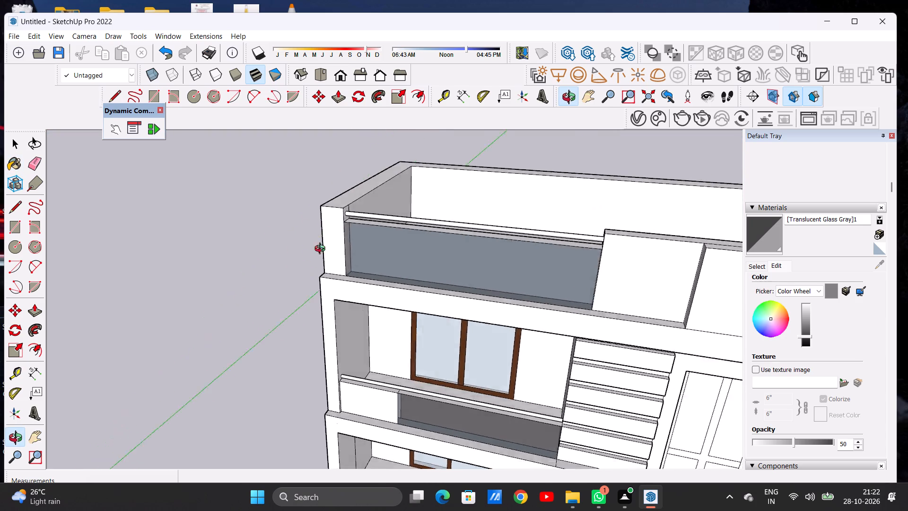
middle_click_drag(322, 250, 220, 273)
middle_click_drag(421, 232, 228, 246)
scroll(323, 291, "up", 3)
left_click(345, 306)
Review the roof terrace's glass parapet up close and against the whole facade from above and in front.
middle_click_drag(304, 302, 529, 261)
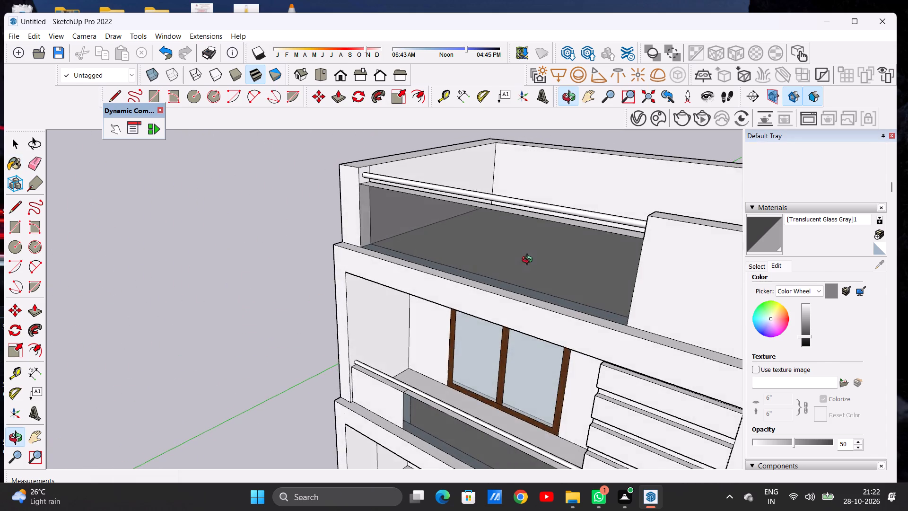
middle_click_drag(529, 261, 532, 260)
scroll(452, 279, "down", 13)
middle_click_drag(407, 312, 499, 281)
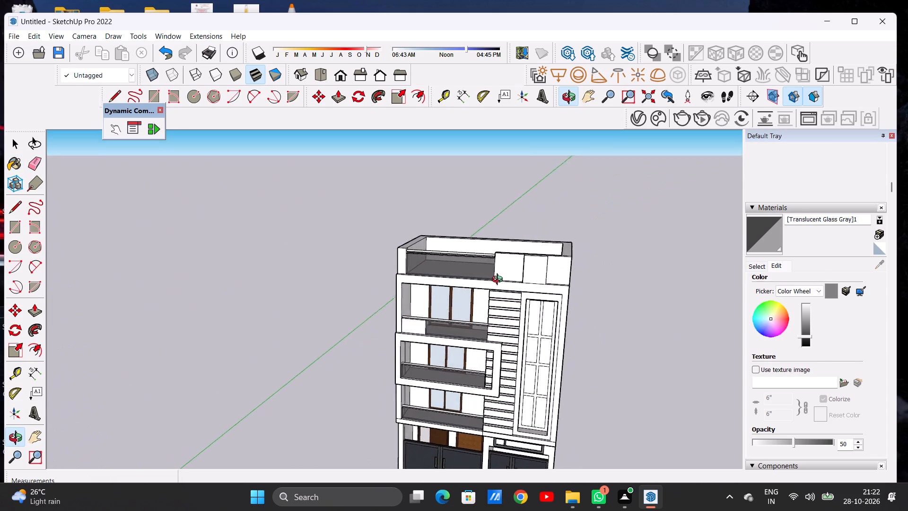
middle_click_drag(499, 281, 521, 276)
scroll(432, 279, "down", 7)
scroll(434, 270, "up", 3)
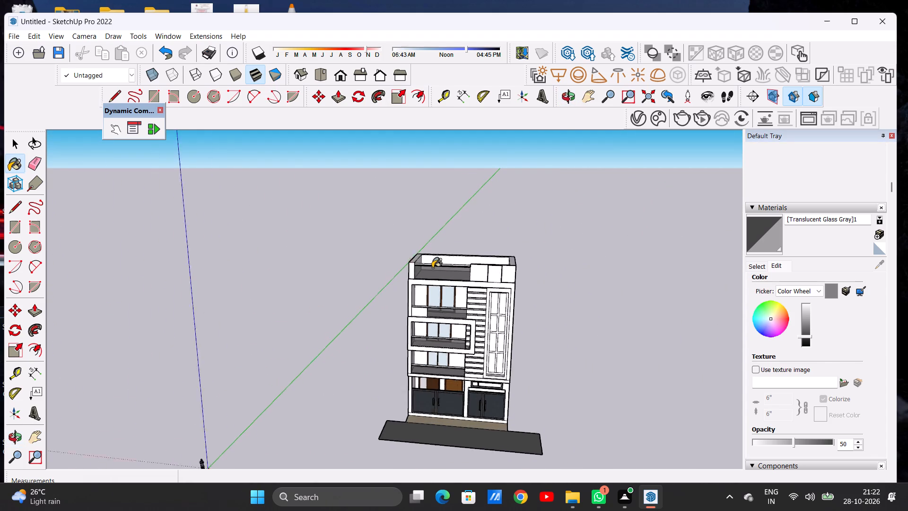
scroll(432, 268, "up", 8)
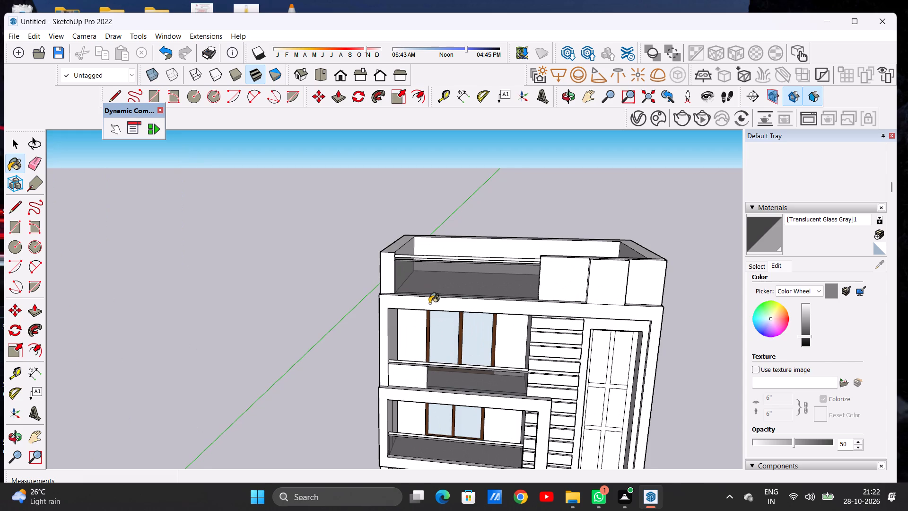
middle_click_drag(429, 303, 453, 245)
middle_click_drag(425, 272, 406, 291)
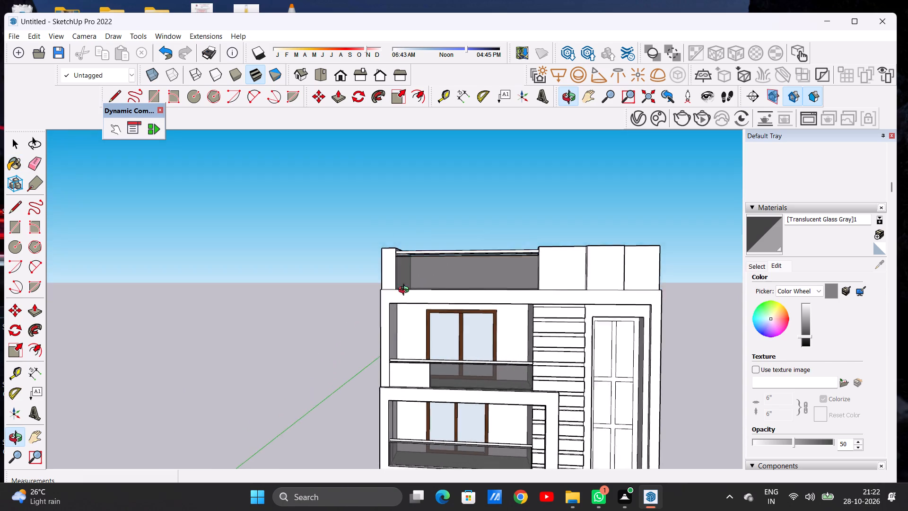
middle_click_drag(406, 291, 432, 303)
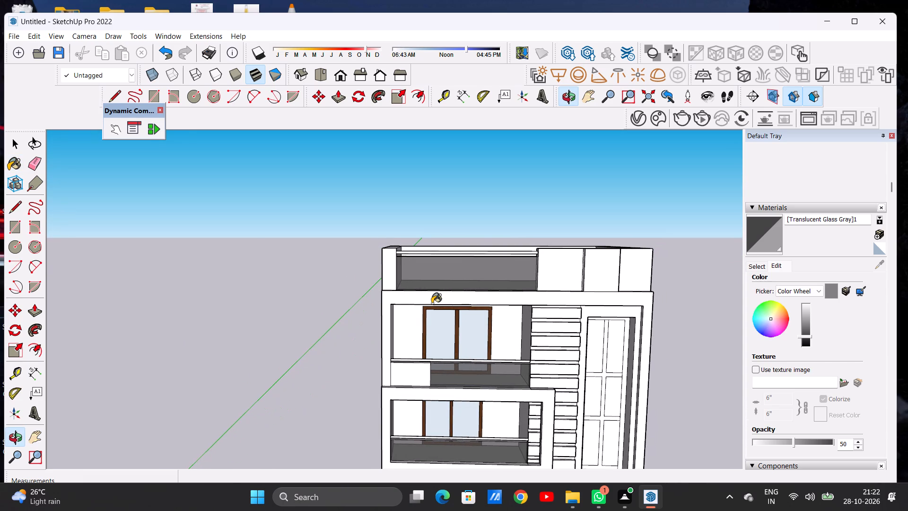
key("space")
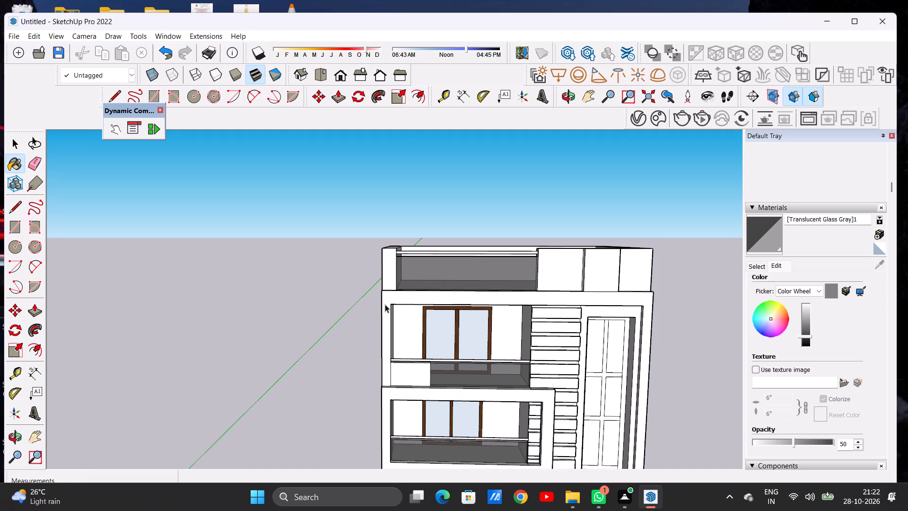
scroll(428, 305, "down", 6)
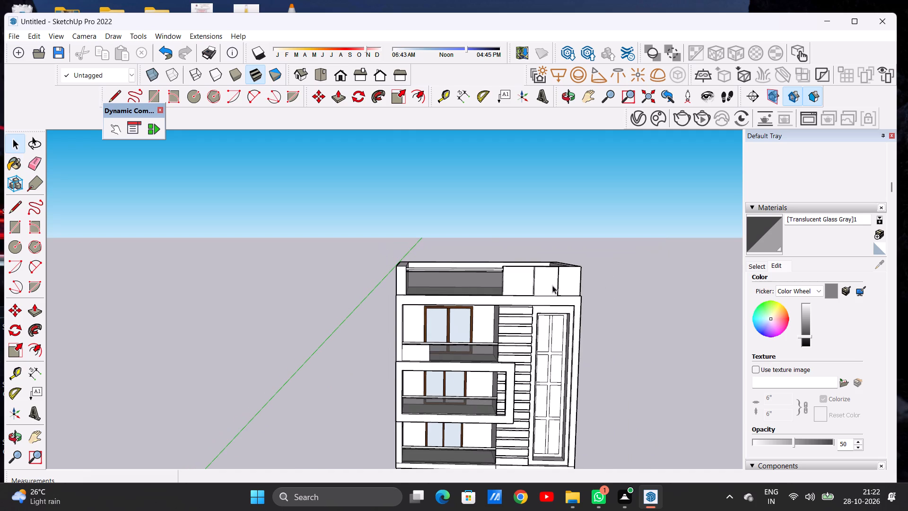
Paint the roof terrace's front handrail with Quartz Light Brown from the Synthetic Surfaces materials.
left_click(757, 265)
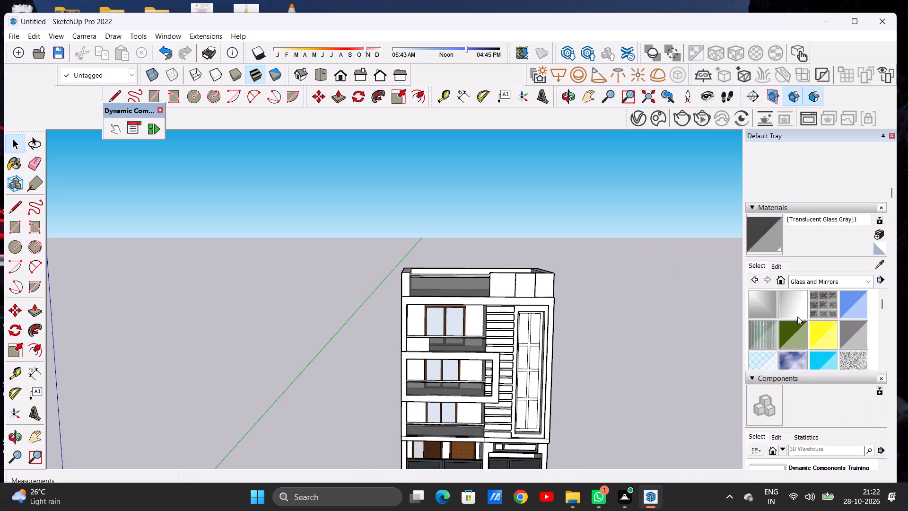
left_click(809, 283)
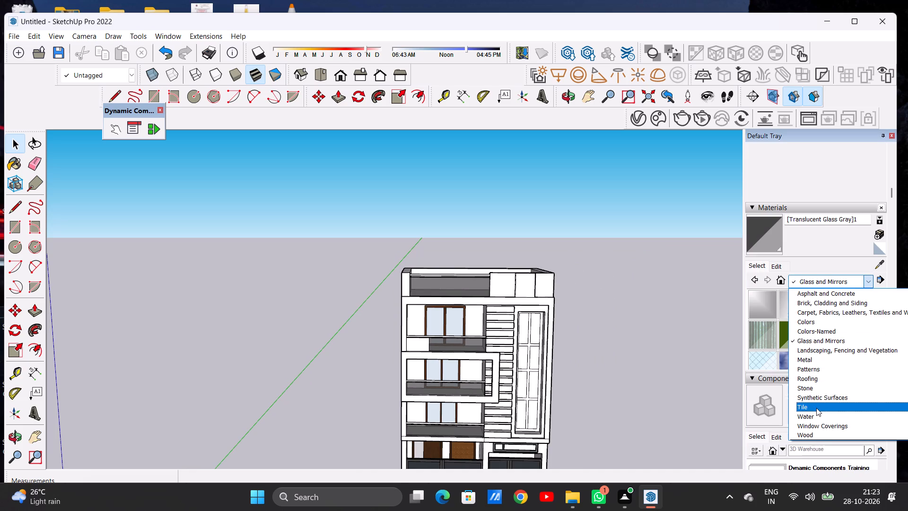
left_click(812, 325)
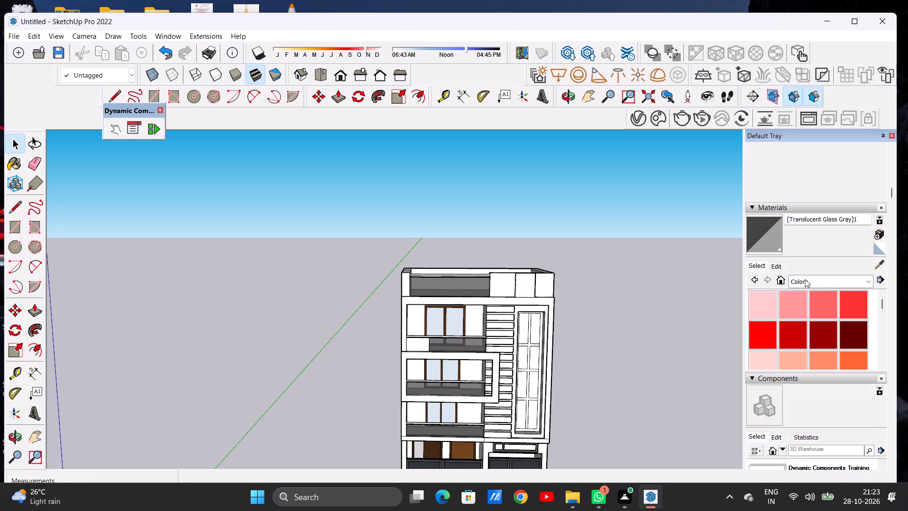
left_click(805, 279)
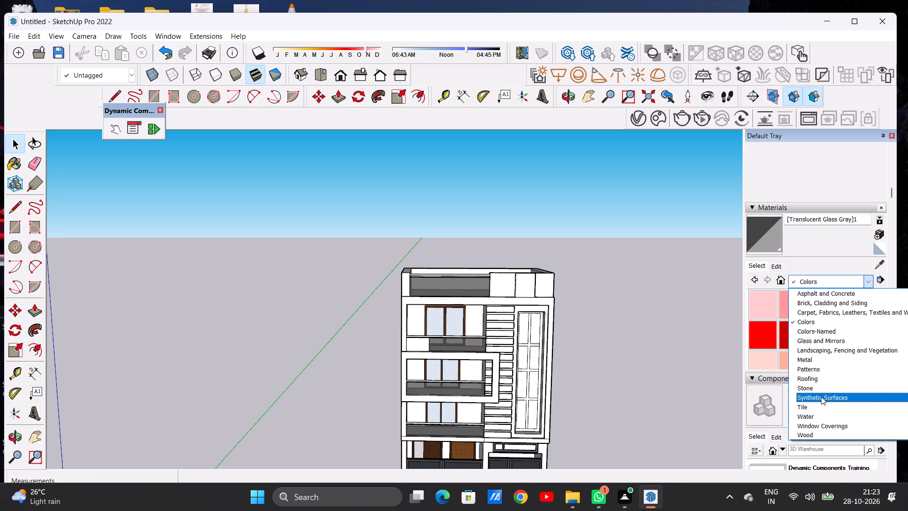
left_click(821, 396)
left_click(821, 312)
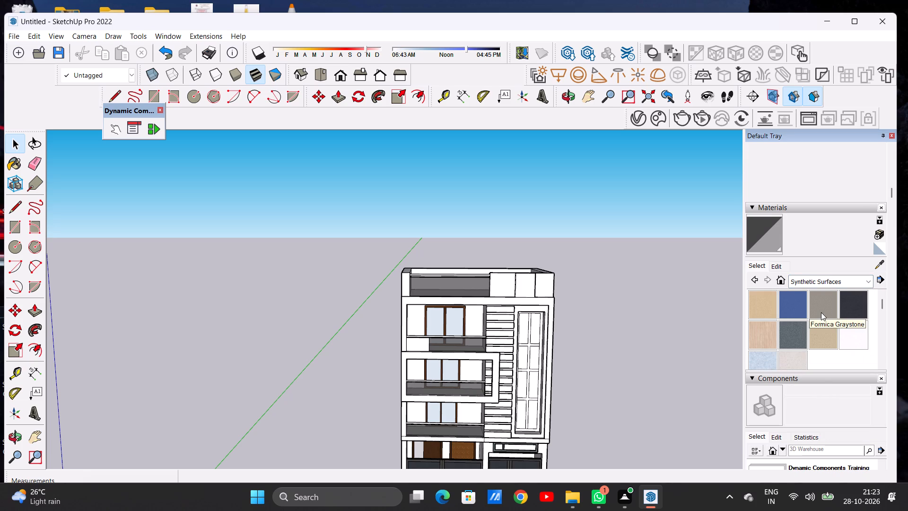
left_click(825, 331)
scroll(697, 333, "down", 6)
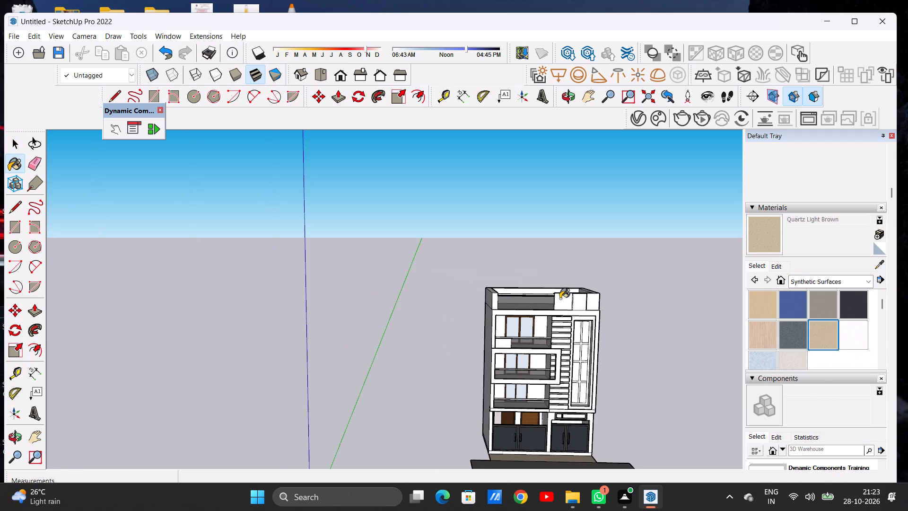
scroll(559, 298, "up", 1)
scroll(559, 298, "down", 1)
scroll(557, 298, "up", 19)
middle_click_drag(552, 284, 551, 311)
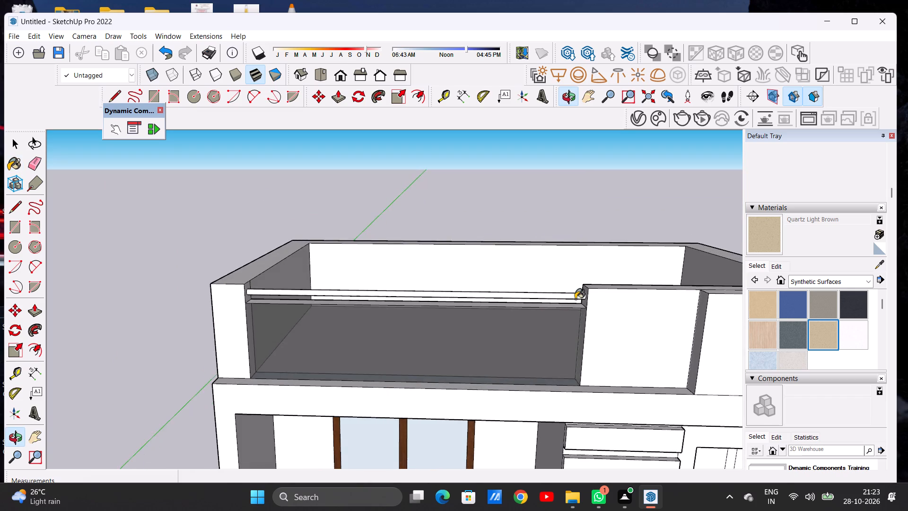
scroll(576, 298, "up", 14)
left_click(585, 292)
Paint the handrail of the top-floor balcony, above its partly glazed parapet, with Quartz Light Brown.
scroll(585, 292, "down", 9)
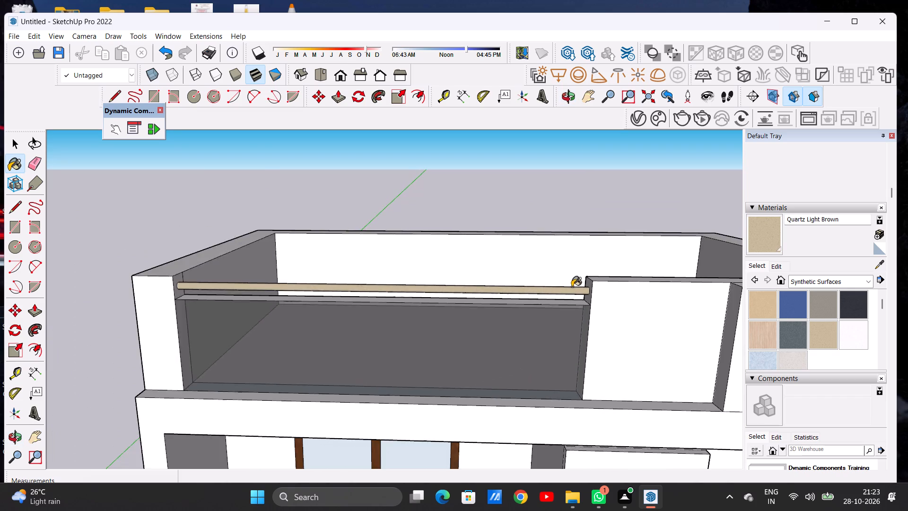
scroll(572, 287, "down", 12)
scroll(511, 270, "down", 4)
scroll(526, 358, "up", 1)
scroll(526, 361, "down", 1)
scroll(526, 361, "up", 3)
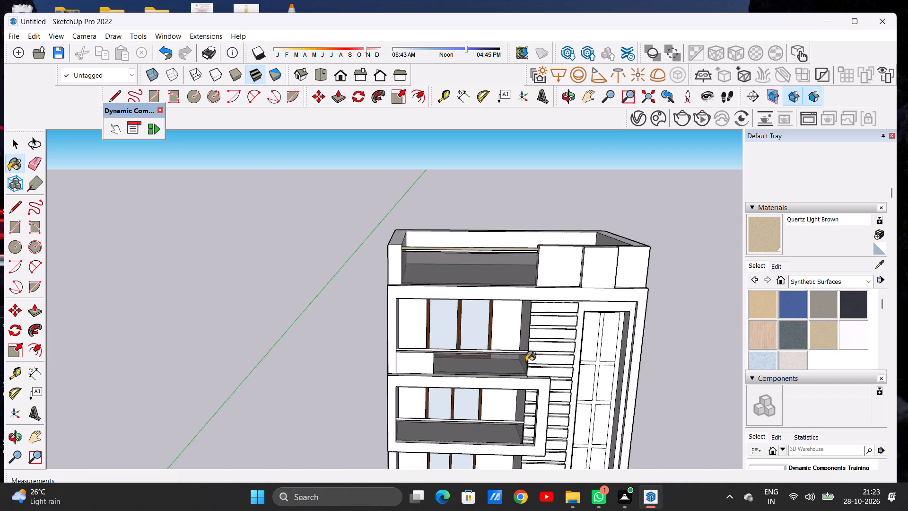
scroll(526, 361, "up", 14)
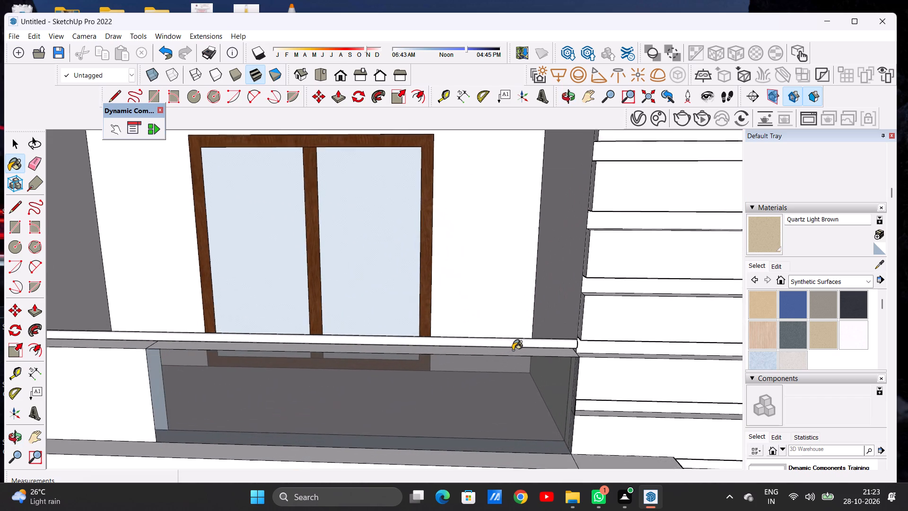
scroll(513, 350, "up", 3)
left_click(549, 341)
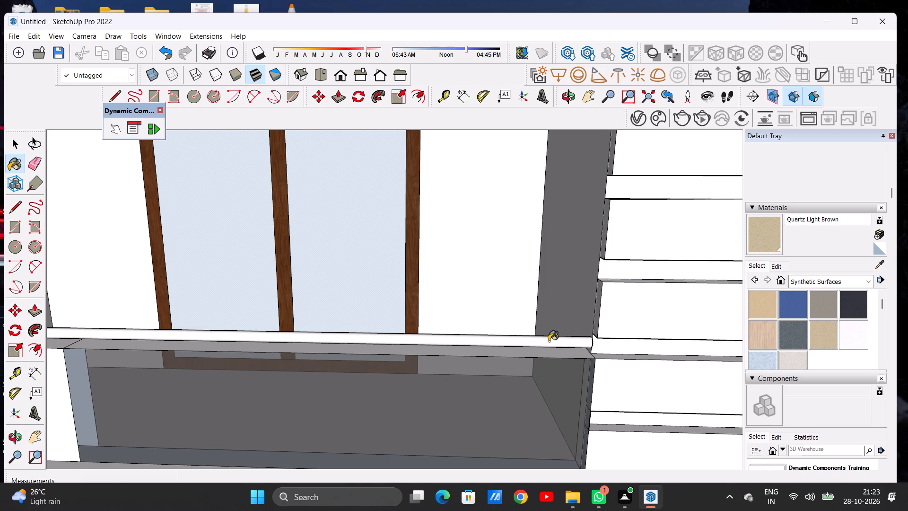
Paint the handrail of the middle balcony, inside the projecting rectangular frame, with Quartz Light Brown.
scroll(552, 337, "down", 11)
scroll(359, 340, "down", 10)
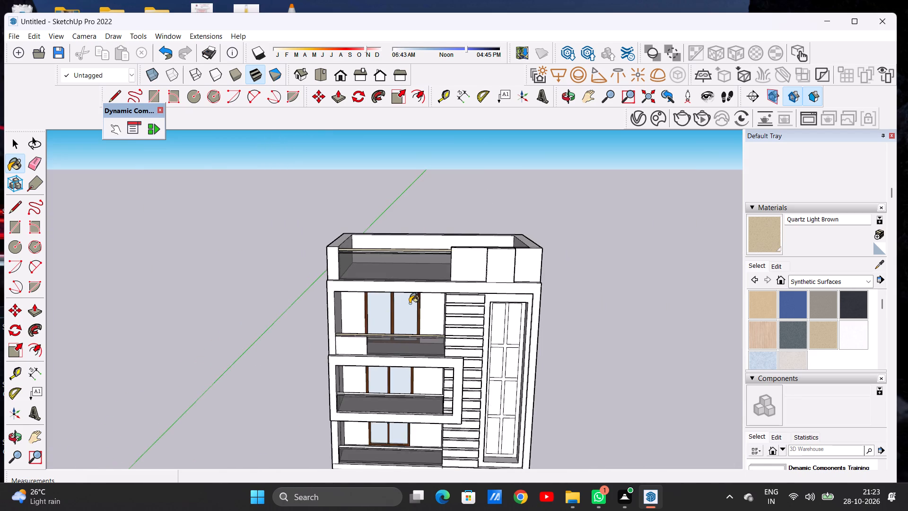
scroll(410, 303, "down", 3)
scroll(427, 367, "down", 1)
scroll(424, 370, "up", 12)
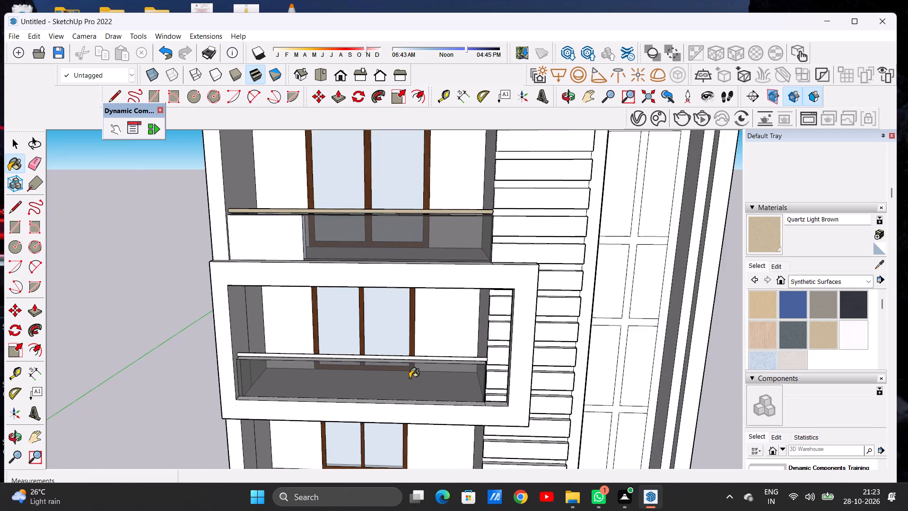
scroll(410, 378, "up", 9)
scroll(614, 324, "up", 7)
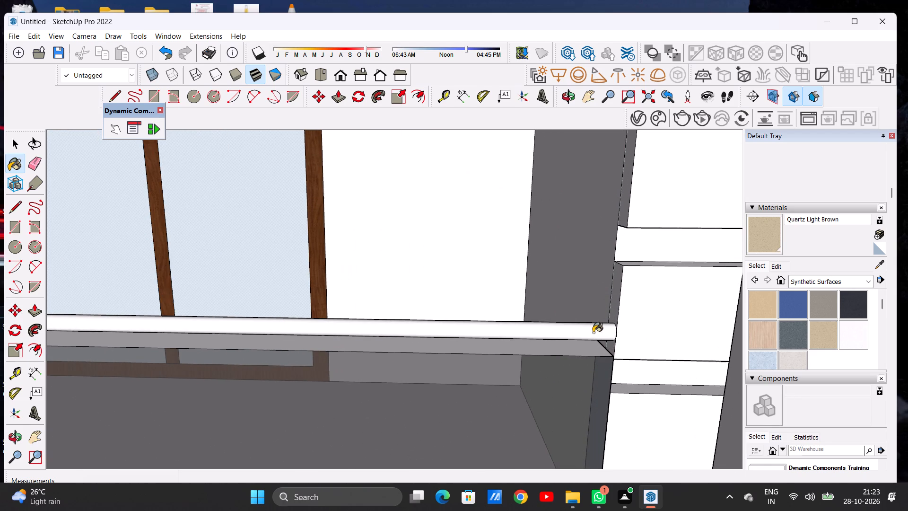
left_click(593, 333)
Paint the handrail of the lowest balcony, directly above the ground-floor gates, with Quartz Light Brown.
scroll(593, 333, "down", 12)
scroll(552, 331, "down", 5)
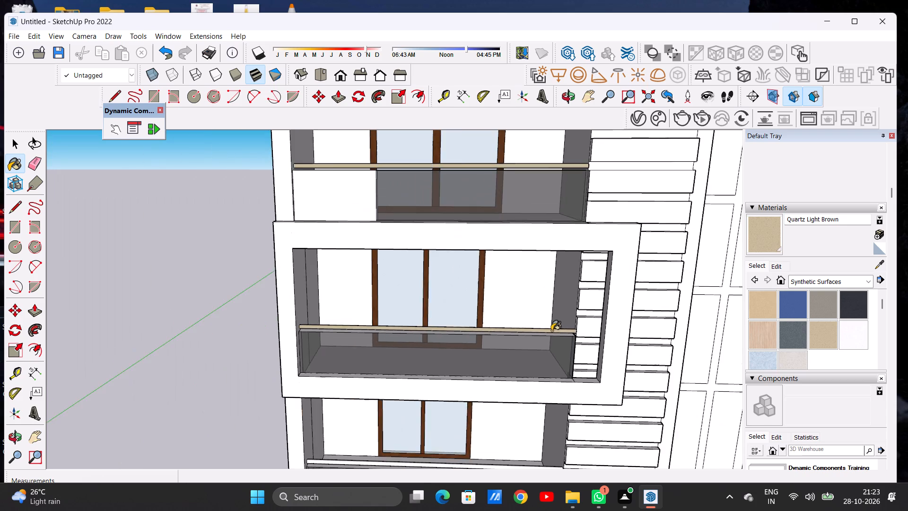
scroll(527, 324, "down", 4)
scroll(466, 317, "down", 9)
scroll(498, 354, "up", 6)
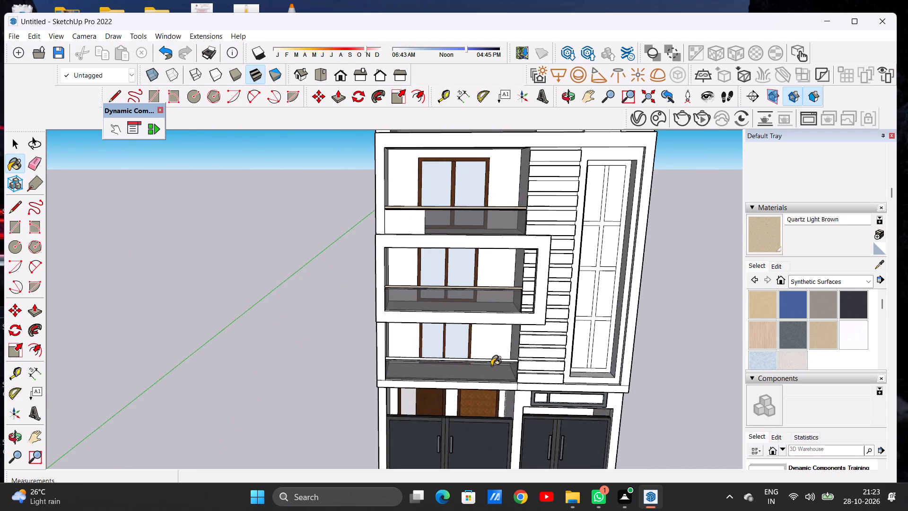
scroll(491, 366, "up", 8)
scroll(494, 364, "down", 1)
scroll(494, 364, "up", 7)
scroll(554, 350, "up", 5)
scroll(628, 336, "up", 4)
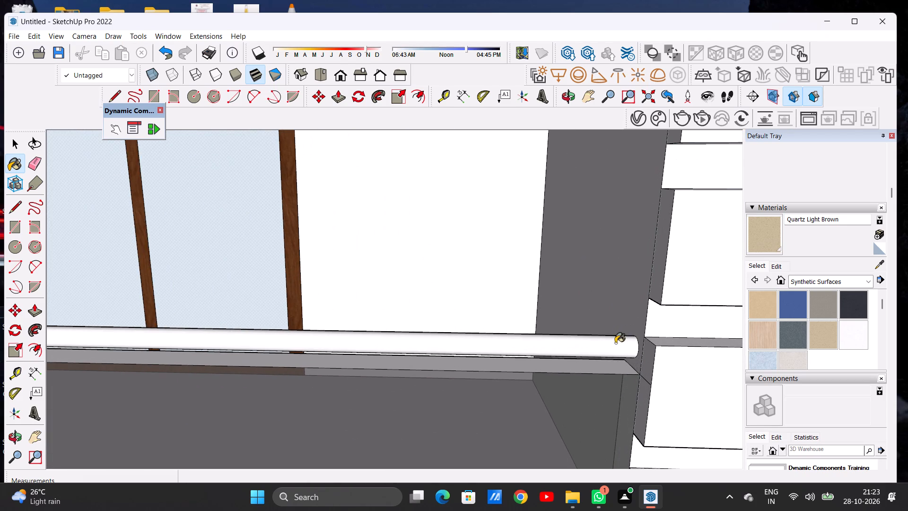
left_click(615, 343)
Review the painted handrails on the balconies and roof terrace up close and against the whole facade from several angles.
scroll(581, 345, "down", 17)
scroll(538, 349, "up", 1)
scroll(538, 349, "down", 2)
scroll(490, 354, "down", 4)
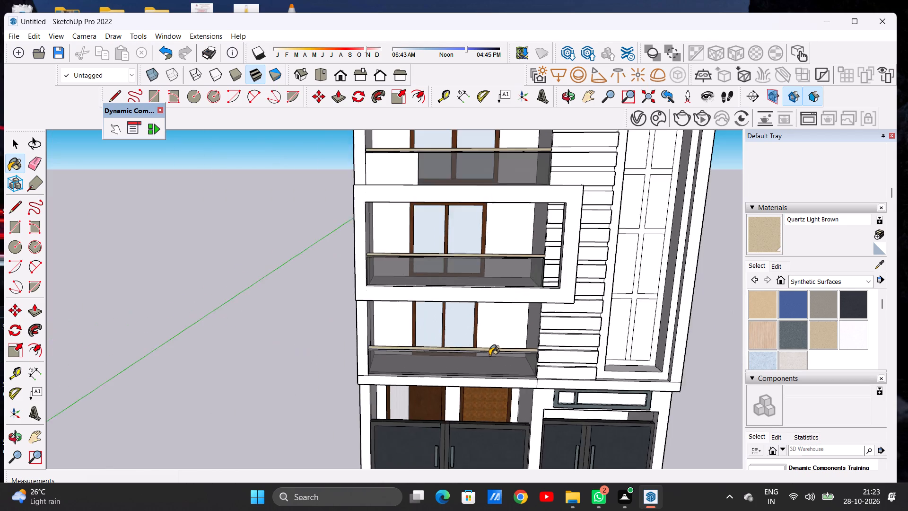
scroll(489, 355, "down", 11)
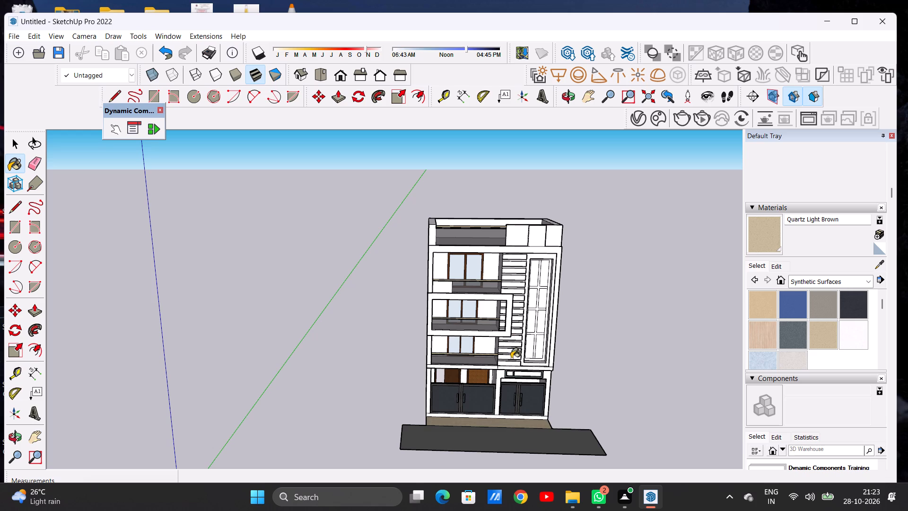
scroll(498, 318, "up", 9)
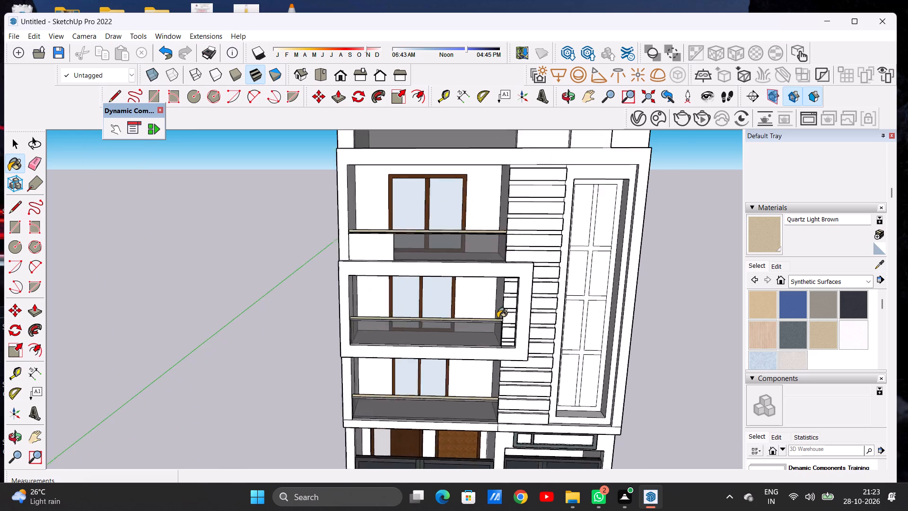
scroll(498, 318, "up", 2)
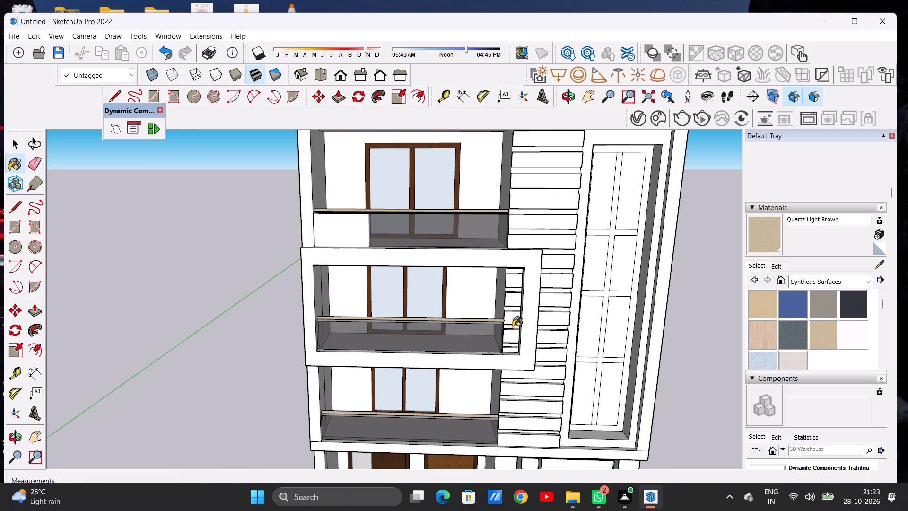
key("space")
scroll(502, 320, "down", 6)
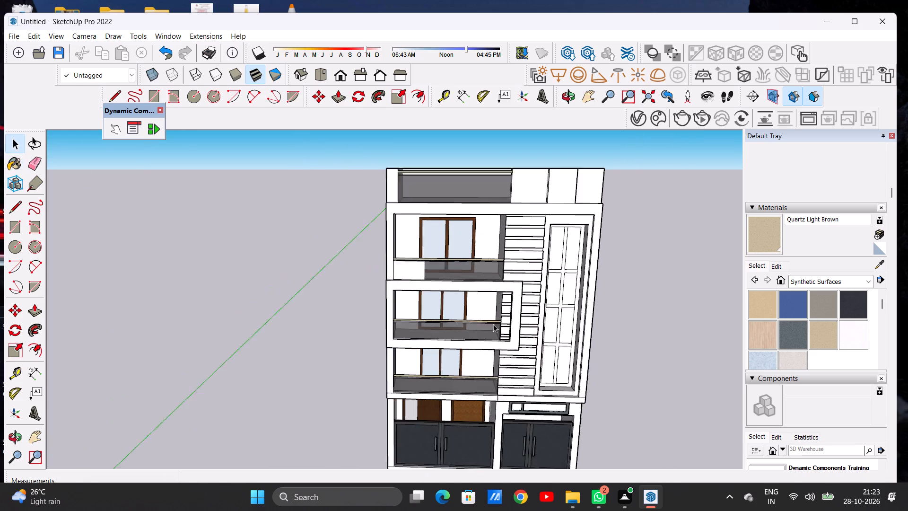
scroll(493, 324, "down", 2)
middle_click_drag(536, 317, 580, 277)
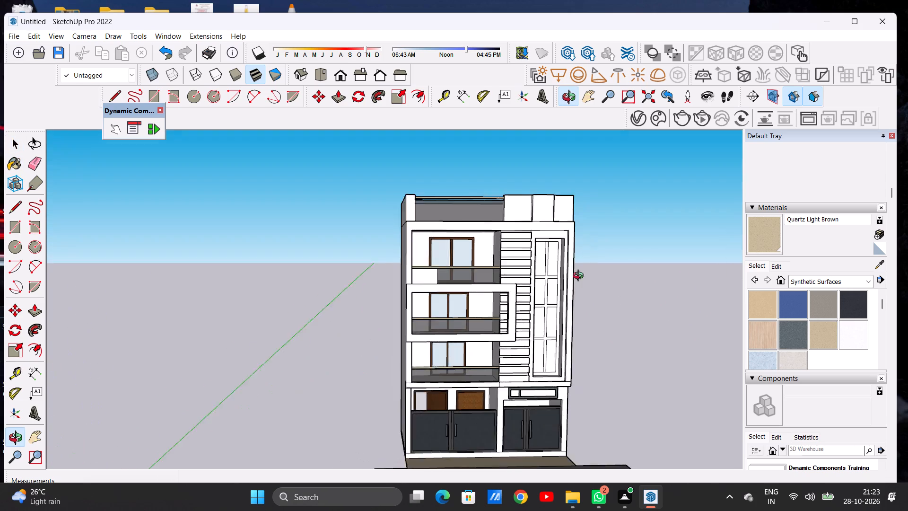
middle_click_drag(580, 277, 454, 295)
scroll(555, 290, "down", 8)
scroll(518, 323, "up", 4)
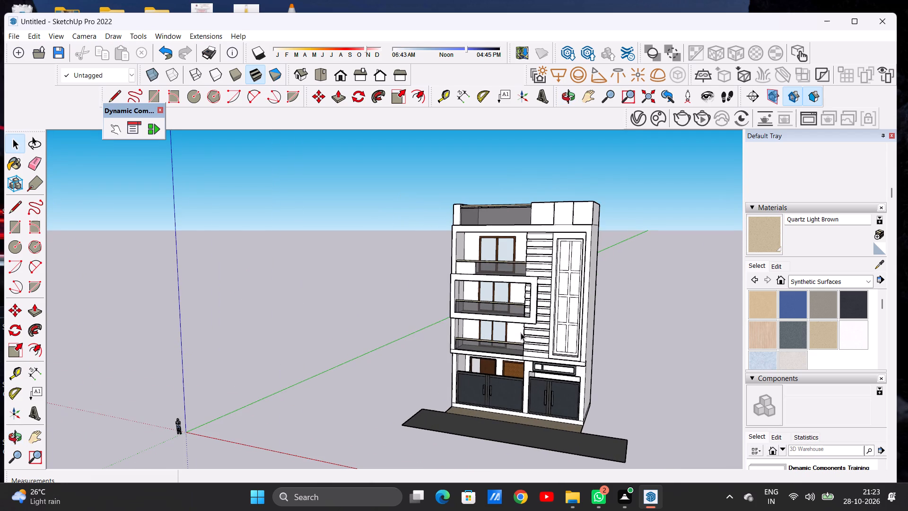
middle_click_drag(491, 351, 595, 332)
middle_click_drag(548, 344, 509, 348)
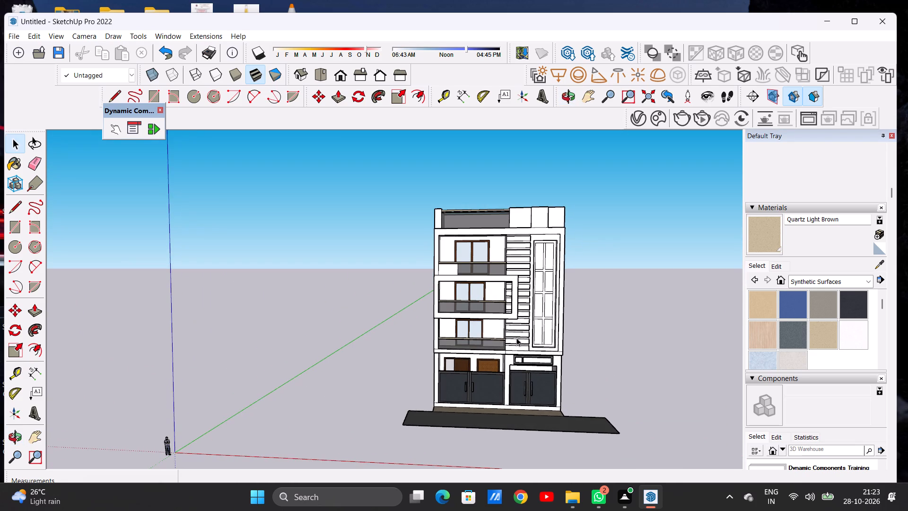
scroll(508, 337, "down", 8)
scroll(501, 339, "up", 4)
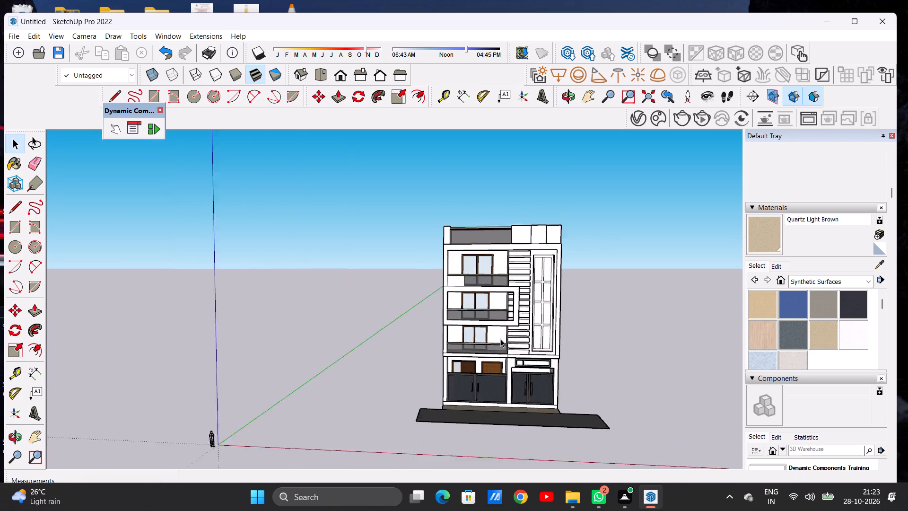
scroll(500, 339, "up", 18)
middle_click_drag(478, 351, 490, 337)
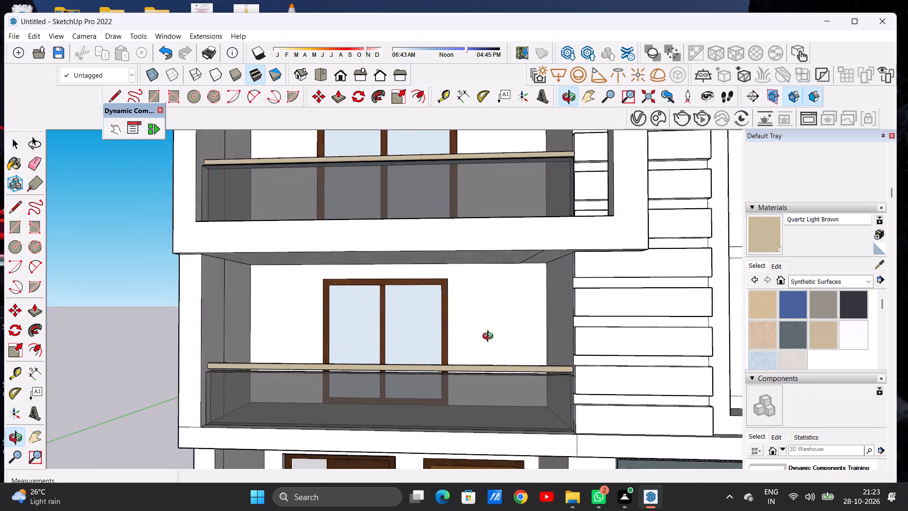
middle_click_drag(490, 337, 489, 341)
scroll(489, 341, "down", 18)
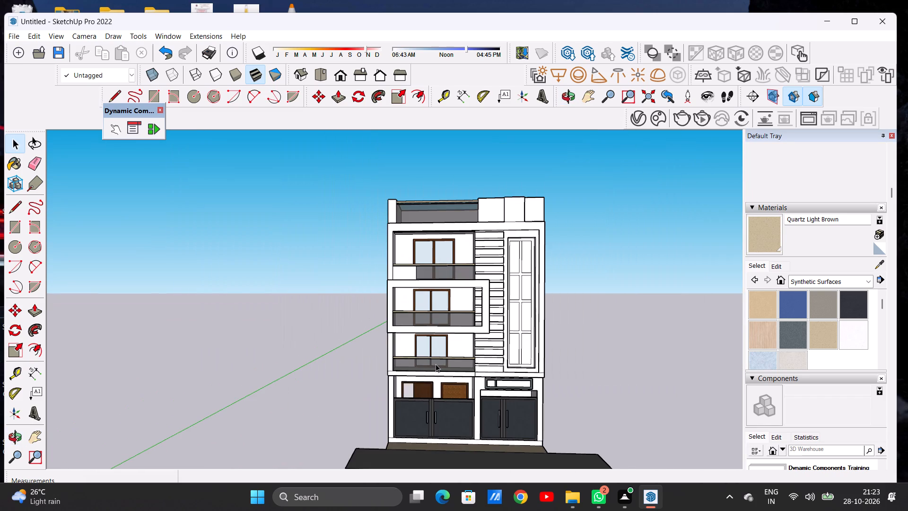
scroll(404, 282, "up", 3)
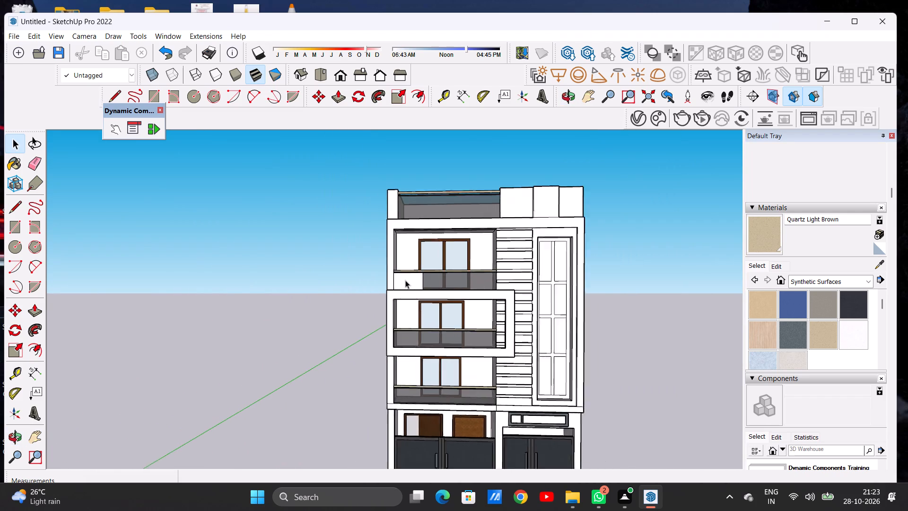
scroll(405, 280, "up", 2)
scroll(394, 320, "down", 6)
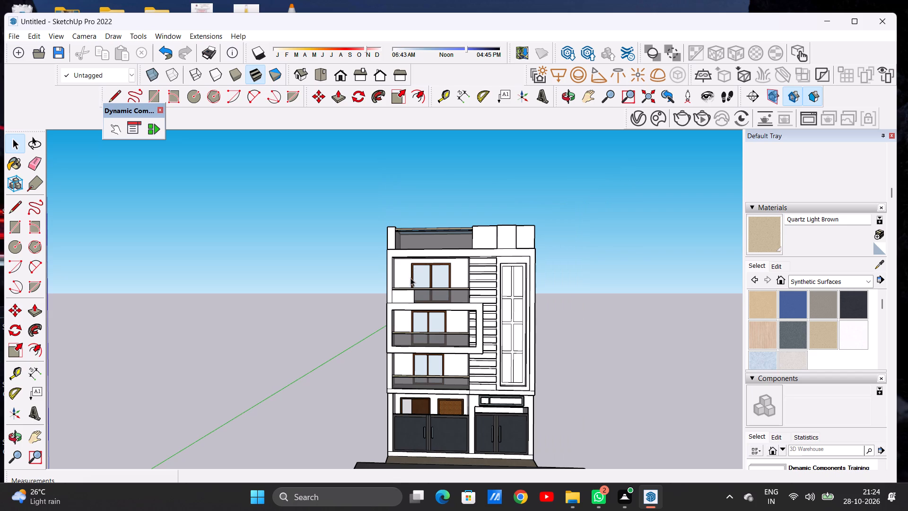
scroll(410, 278, "up", 5)
scroll(426, 286, "down", 10)
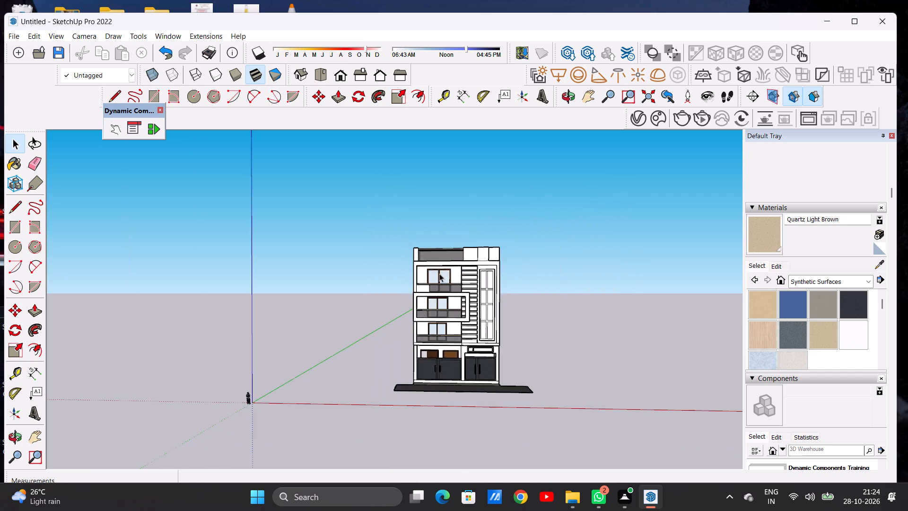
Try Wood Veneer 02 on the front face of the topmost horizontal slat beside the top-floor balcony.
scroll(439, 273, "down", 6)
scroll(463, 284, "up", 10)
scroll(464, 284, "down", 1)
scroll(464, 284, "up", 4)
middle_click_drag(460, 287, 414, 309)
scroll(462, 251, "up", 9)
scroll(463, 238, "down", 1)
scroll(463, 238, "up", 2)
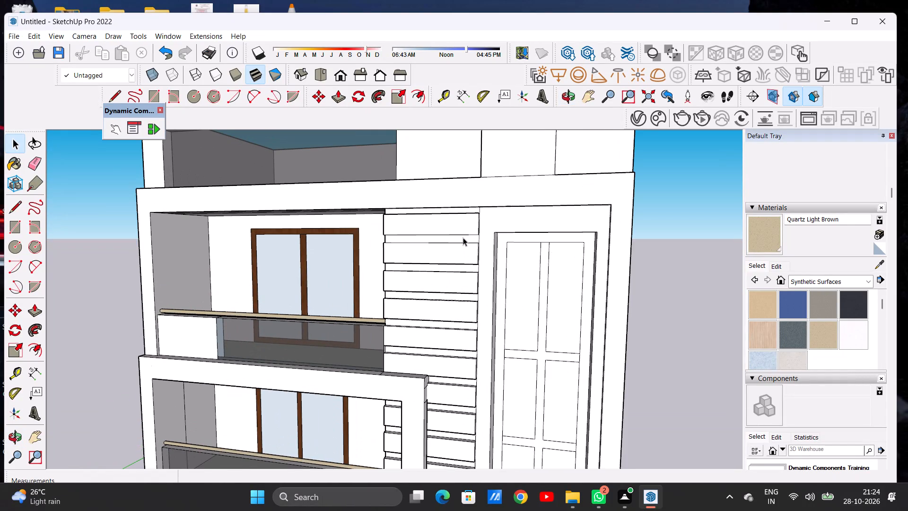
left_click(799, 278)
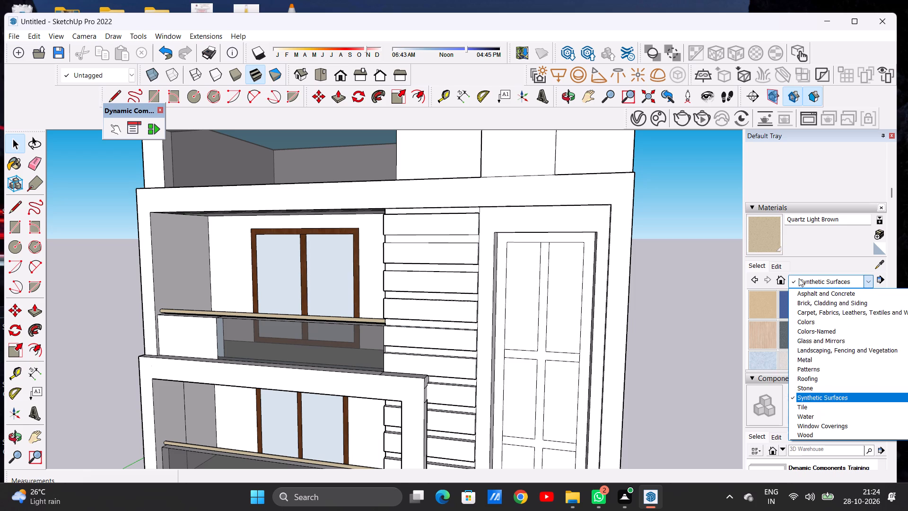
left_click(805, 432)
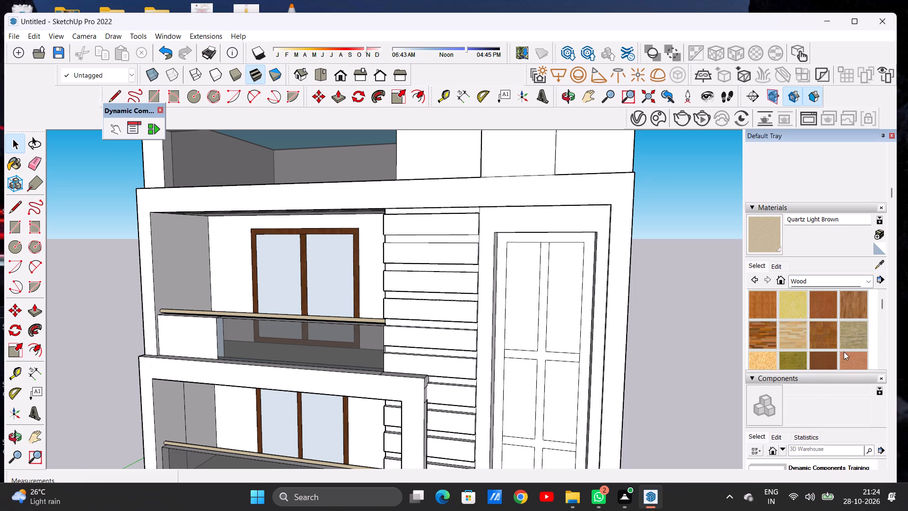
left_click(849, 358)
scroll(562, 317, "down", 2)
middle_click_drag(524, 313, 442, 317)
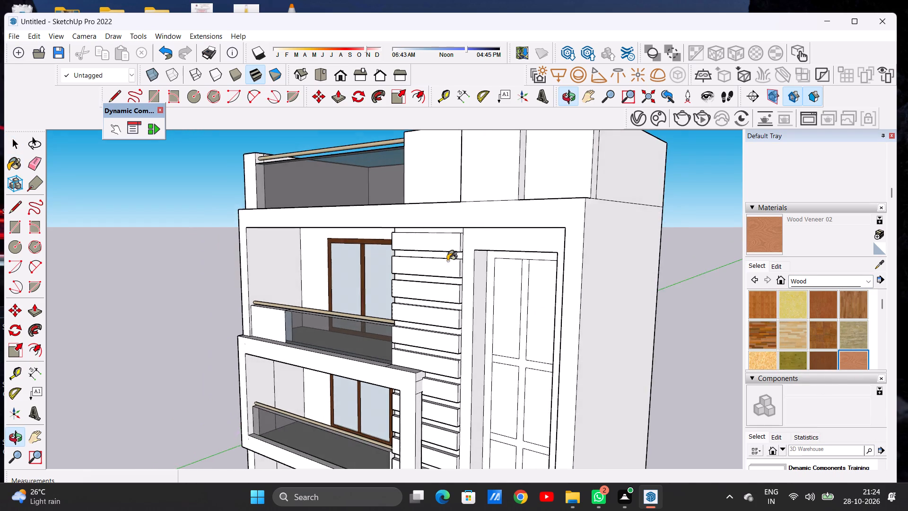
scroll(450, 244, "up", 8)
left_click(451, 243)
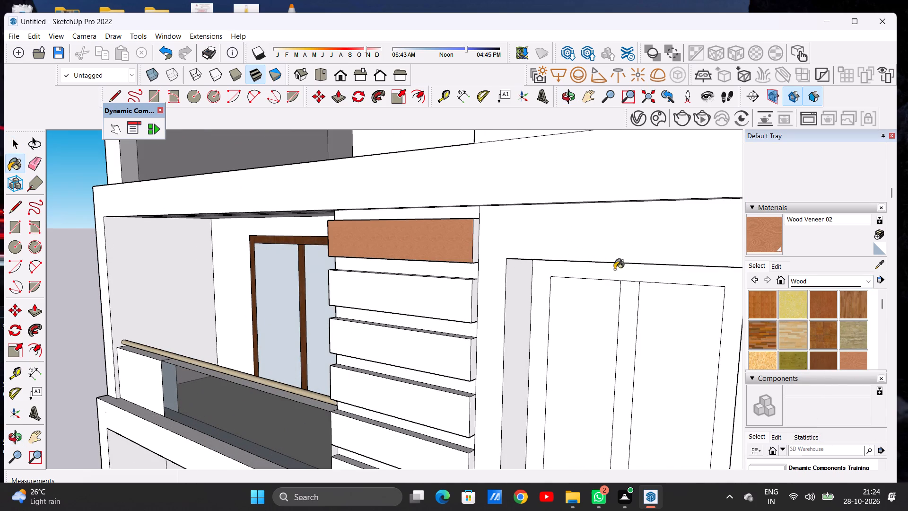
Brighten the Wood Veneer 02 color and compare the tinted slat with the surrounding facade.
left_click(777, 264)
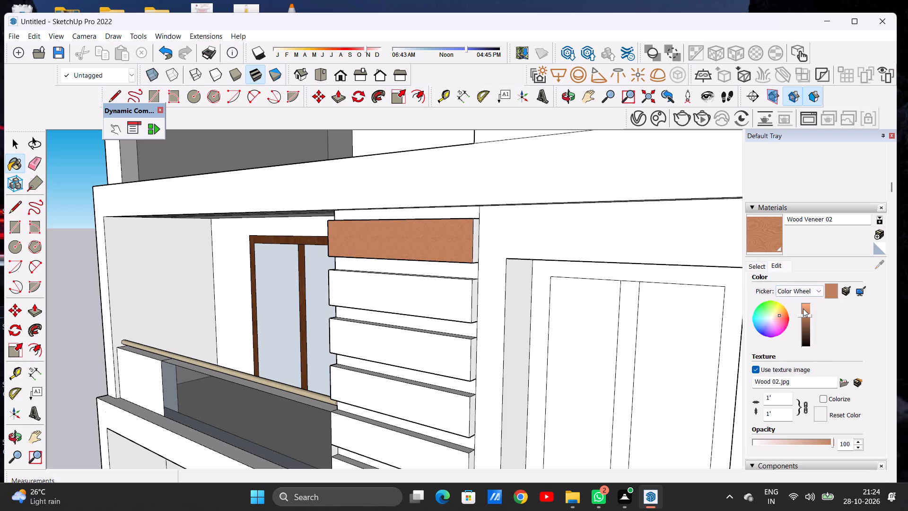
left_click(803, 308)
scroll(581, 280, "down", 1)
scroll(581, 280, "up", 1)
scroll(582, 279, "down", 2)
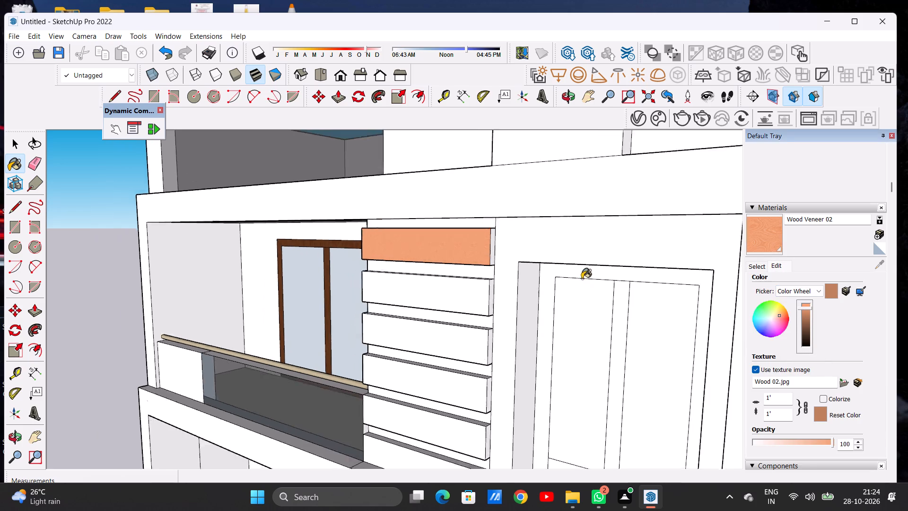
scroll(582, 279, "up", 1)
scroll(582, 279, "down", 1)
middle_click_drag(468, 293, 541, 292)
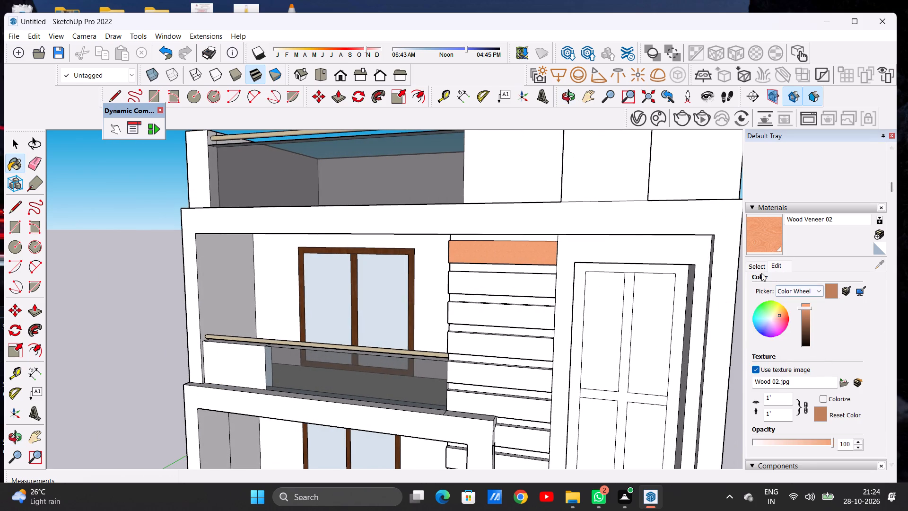
Paint the front face of the topmost horizontal slat beside the top-floor balcony with Wood Floor Light.
left_click(753, 271)
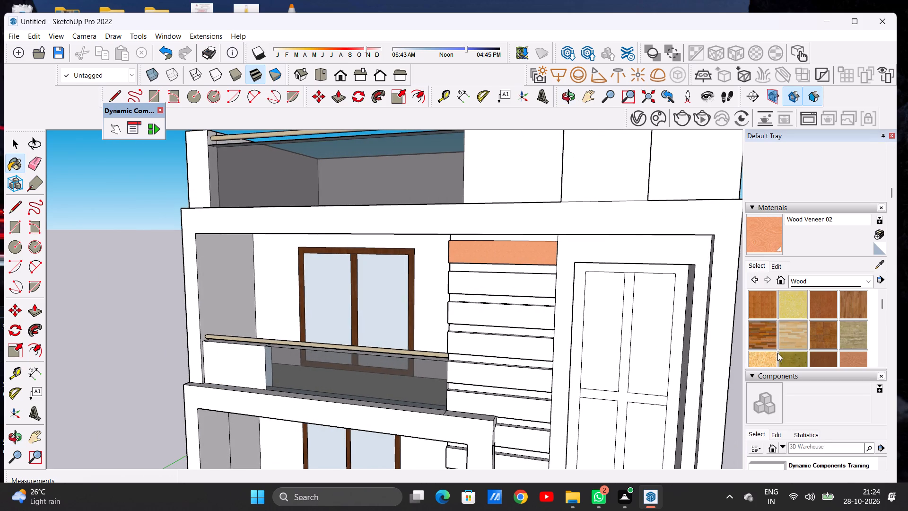
left_click(794, 334)
middle_click_drag(670, 338, 509, 349)
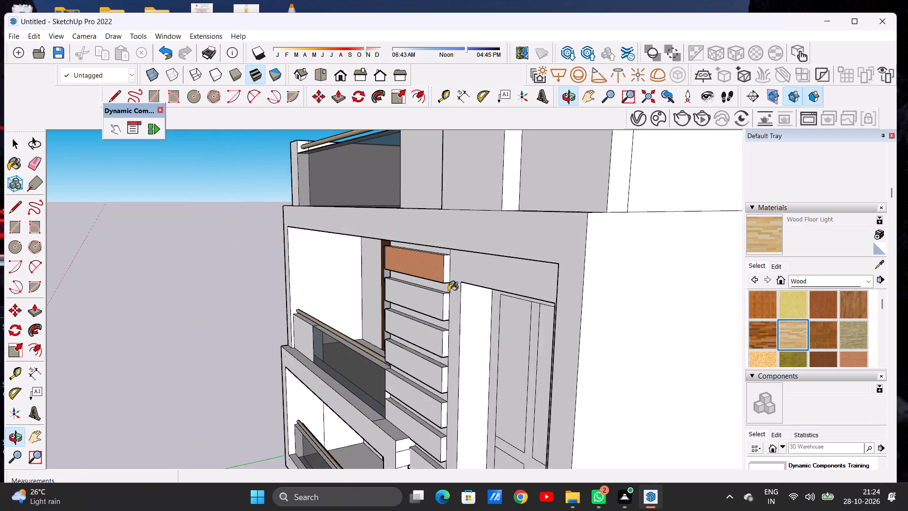
scroll(442, 291, "up", 4)
left_click(436, 269)
scroll(513, 274, "down", 6)
middle_click_drag(416, 296, 509, 296)
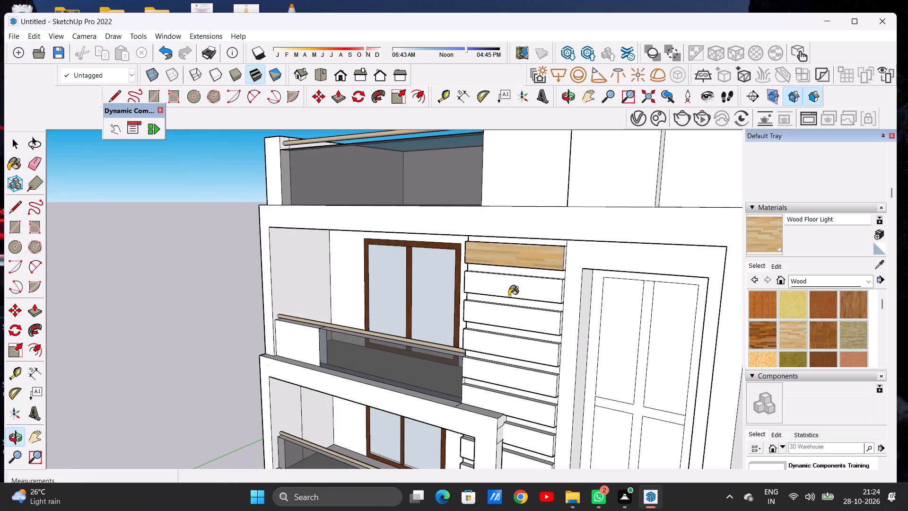
scroll(560, 300, "down", 3)
scroll(560, 300, "up", 1)
scroll(560, 300, "down", 14)
scroll(543, 328, "up", 7)
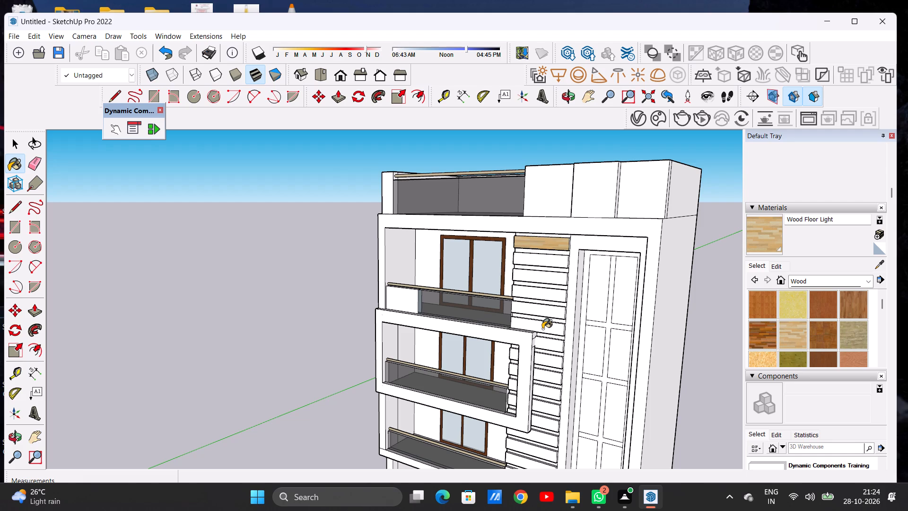
Darken the Wood Floor Light material slightly and check the shade on the topmost slat.
left_click(777, 267)
left_click(806, 315)
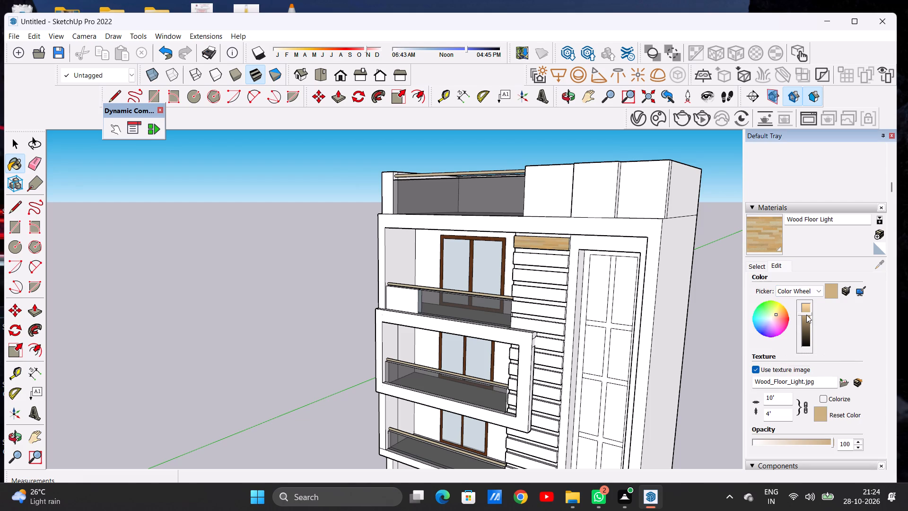
left_click(805, 317)
scroll(535, 311, "down", 5)
middle_click_drag(524, 307, 530, 308)
middle_click_drag(593, 308, 656, 305)
scroll(539, 268, "up", 5)
scroll(541, 267, "down", 1)
scroll(541, 267, "up", 3)
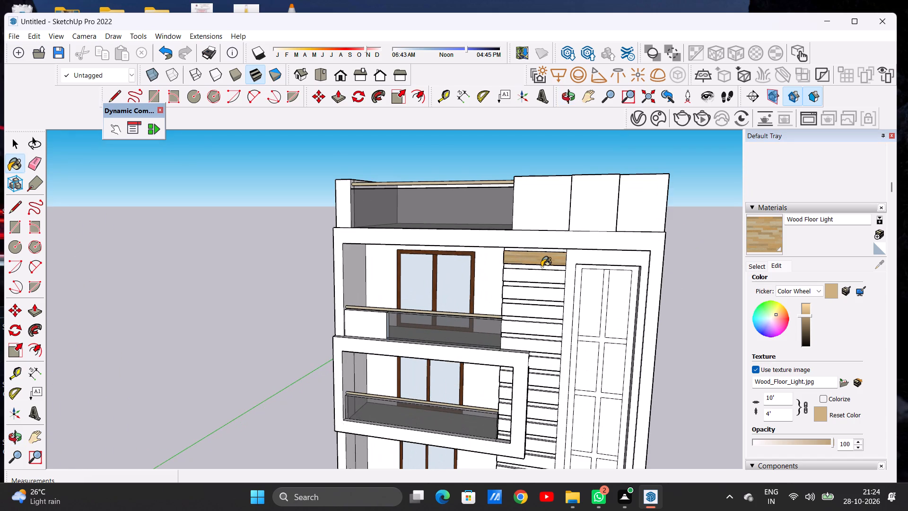
Paint the front faces of the second to sixth slats from the top with Wood Floor Light.
scroll(557, 240, "down", 7)
middle_click_drag(568, 273, 460, 304)
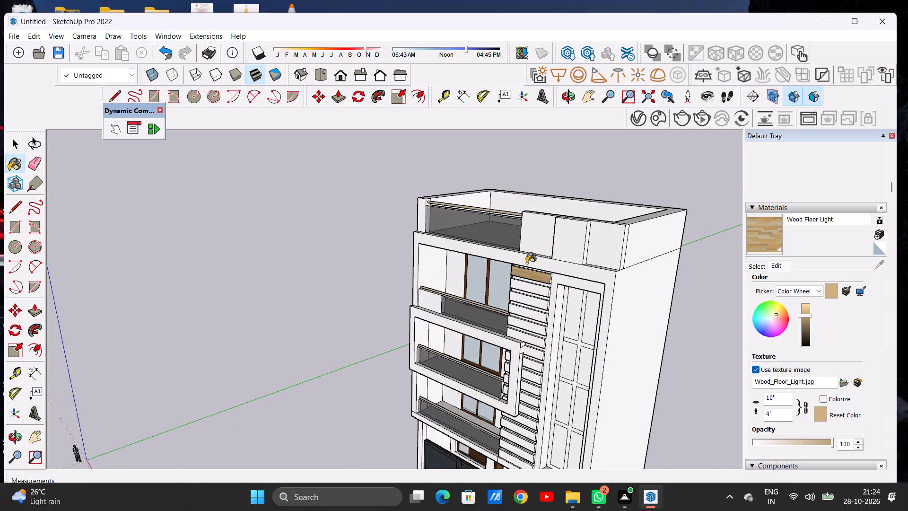
scroll(532, 264, "up", 13)
left_click(546, 304)
left_click(540, 351)
scroll(556, 288, "down", 7)
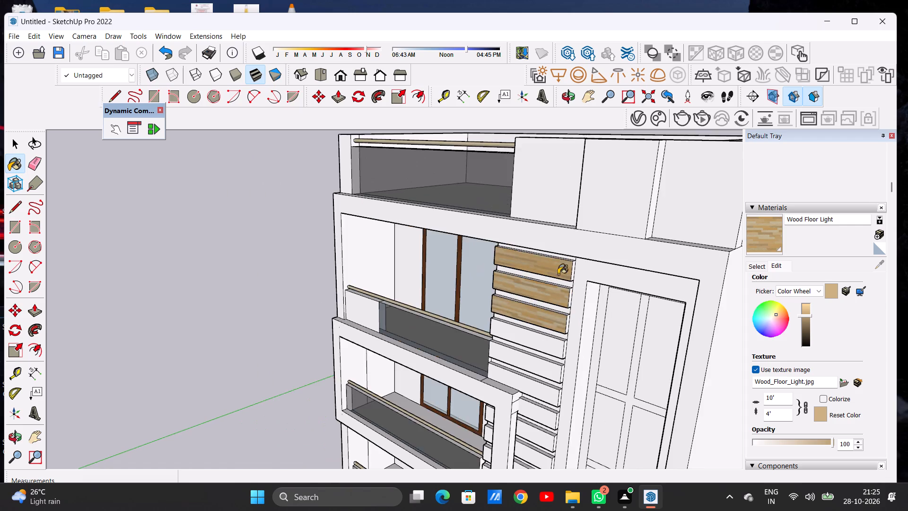
scroll(558, 274, "down", 7)
middle_click_drag(566, 317, 672, 287)
scroll(576, 279, "up", 7)
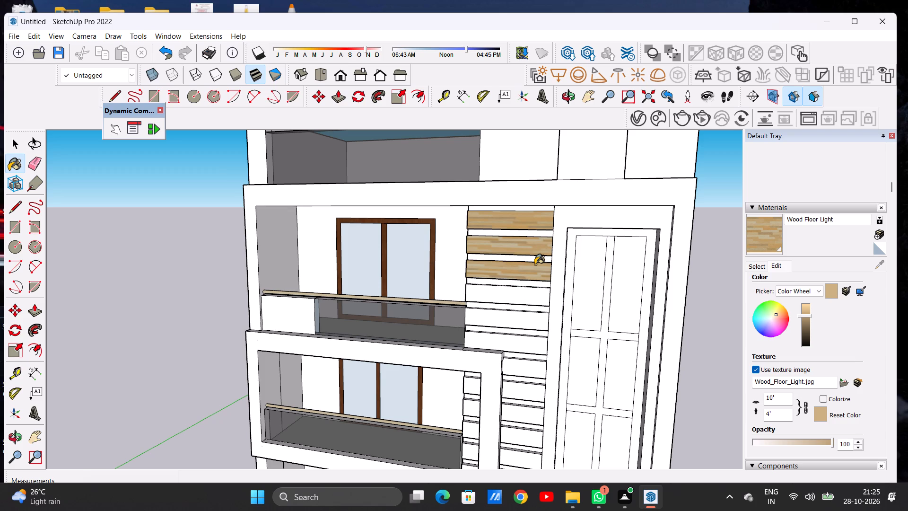
scroll(535, 258, "down", 6)
middle_click_drag(548, 263, 500, 270)
scroll(526, 299, "up", 4)
left_click(531, 286)
left_click(526, 301)
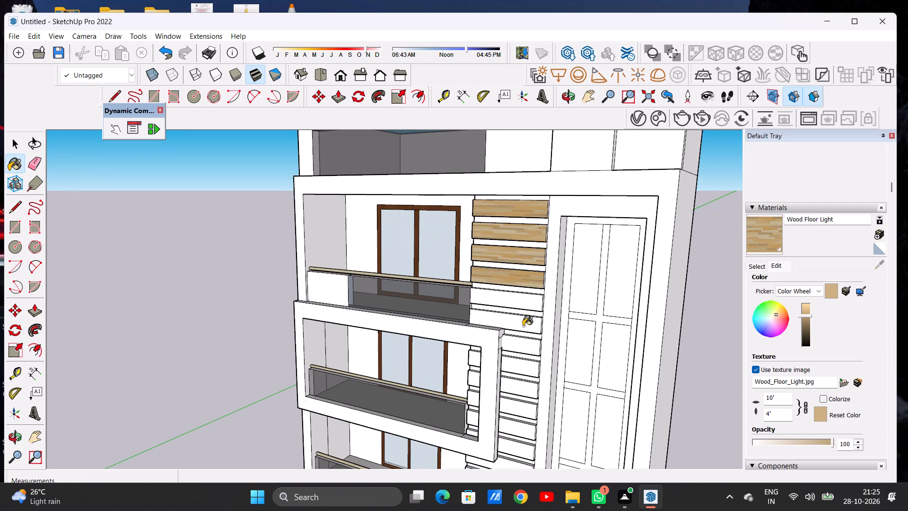
left_click(523, 326)
Review the wood-painted slats against the whole facade from an angle and from the front.
scroll(543, 281, "down", 14)
middle_click_drag(632, 270, 582, 280)
middle_click_drag(514, 304, 521, 305)
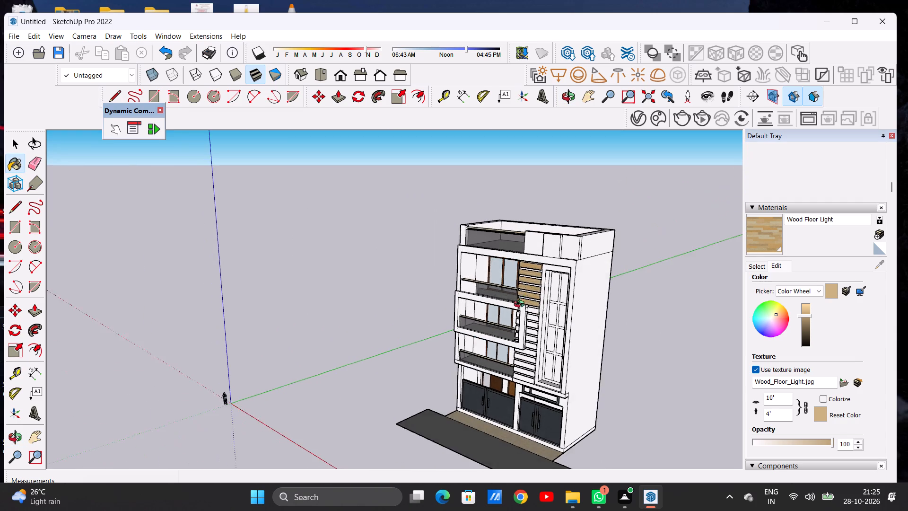
middle_click_drag(521, 305, 670, 277)
scroll(516, 281, "up", 12)
middle_click_drag(506, 282, 483, 271)
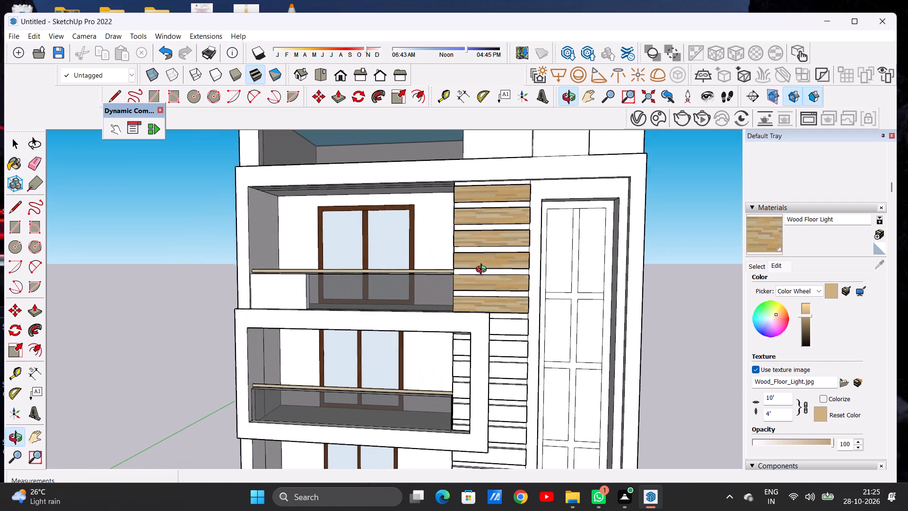
middle_click_drag(483, 271, 482, 272)
scroll(486, 269, "down", 6)
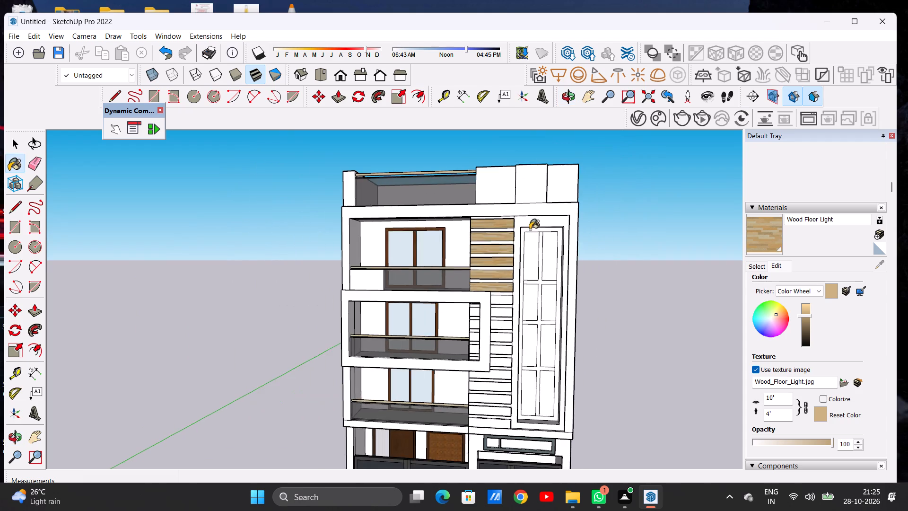
Paint the exposed end faces of the top three wood slats, on the tall window side, with Wood Floor Light.
middle_click_drag(524, 229, 359, 329)
scroll(460, 345, "up", 6)
middle_click_drag(465, 340, 492, 270)
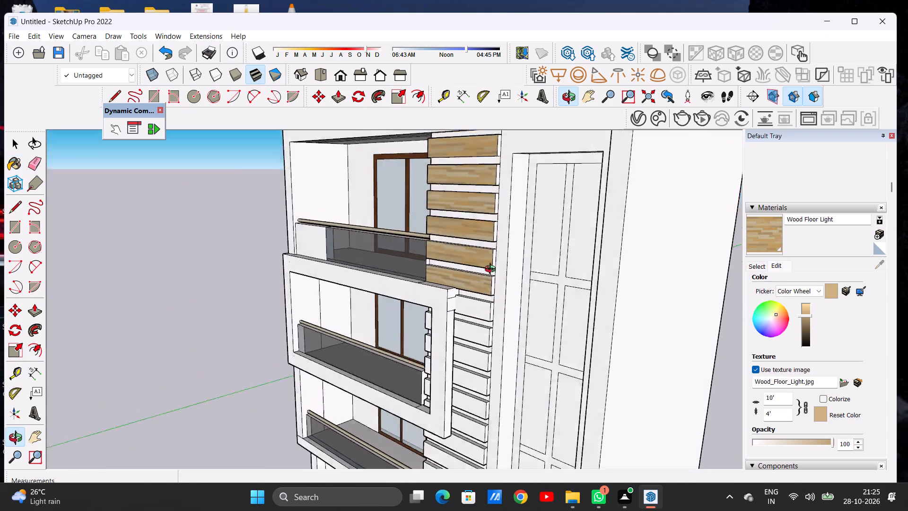
middle_click_drag(492, 270, 434, 303)
scroll(453, 183, "up", 10)
scroll(462, 177, "down", 1)
scroll(462, 177, "up", 1)
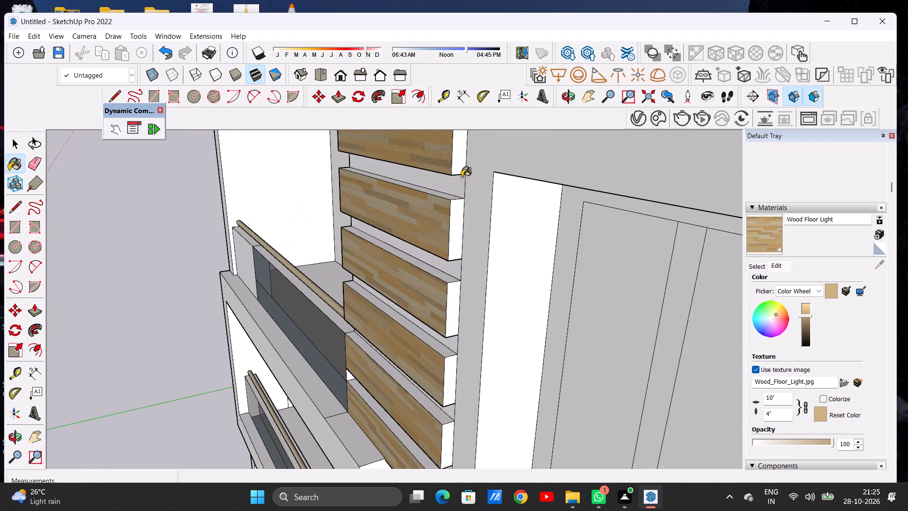
left_click(461, 166)
left_click(458, 223)
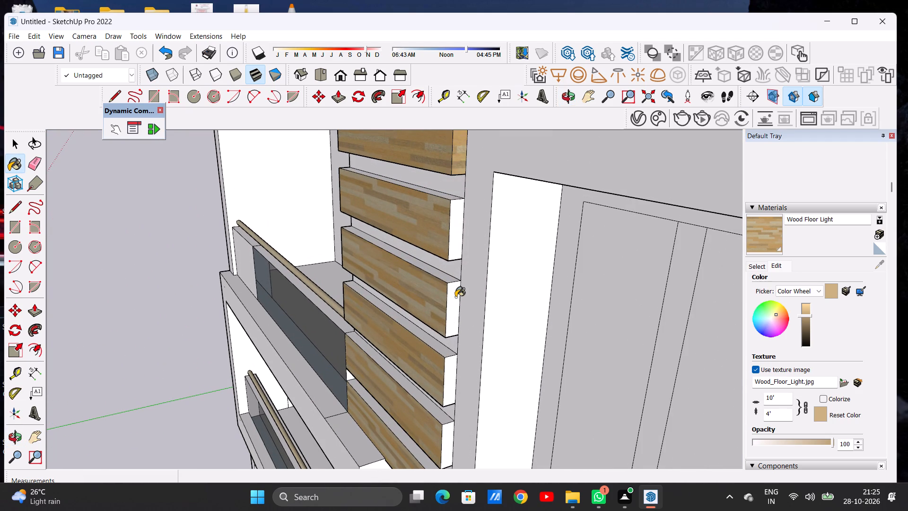
left_click(455, 297)
Paint the exposed end faces of the fourth, fifth and sixth slats from the top with Wood Floor Light.
scroll(492, 221, "down", 2)
scroll(492, 221, "up", 1)
scroll(492, 221, "down", 3)
scroll(458, 367, "up", 6)
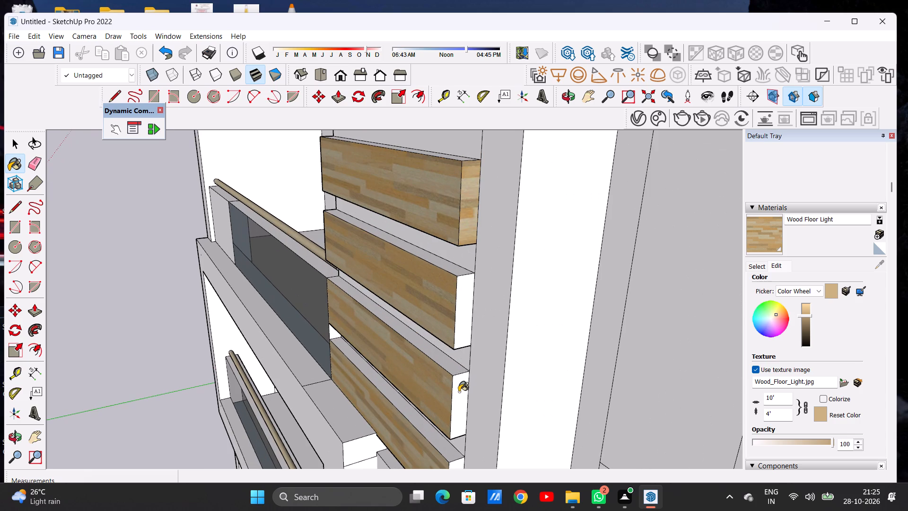
left_click(459, 392)
left_click(458, 333)
scroll(479, 295, "down", 11)
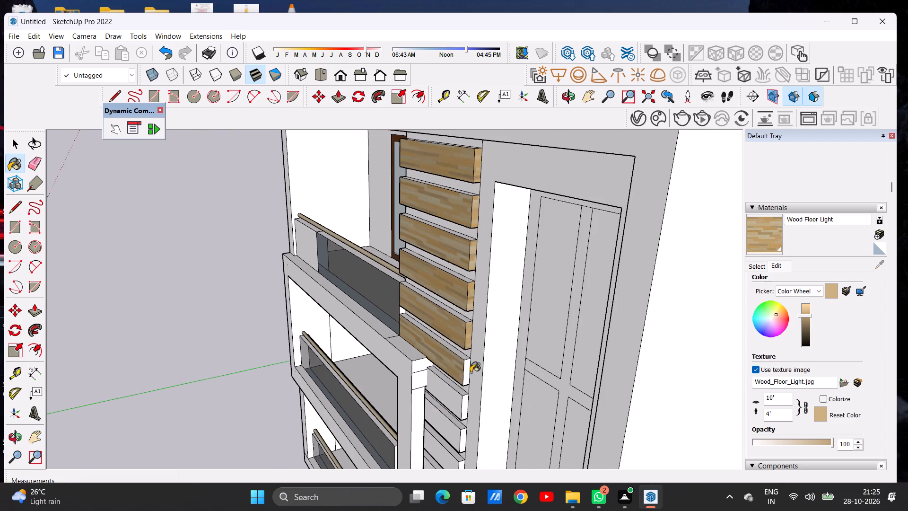
scroll(471, 372, "up", 12)
left_click(462, 361)
Paint the upward-facing surfaces of the fifth and sixth slats from the top with Wood Floor Light.
scroll(482, 354, "down", 14)
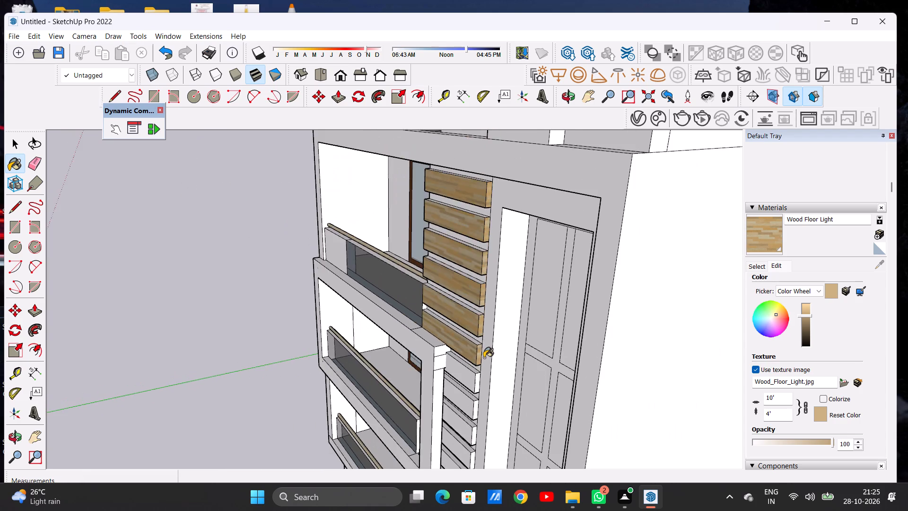
scroll(484, 358, "down", 4)
middle_click_drag(465, 339, 456, 353)
scroll(471, 360, "up", 1)
scroll(471, 360, "down", 1)
scroll(471, 360, "up", 8)
scroll(470, 360, "down", 1)
scroll(470, 360, "up", 5)
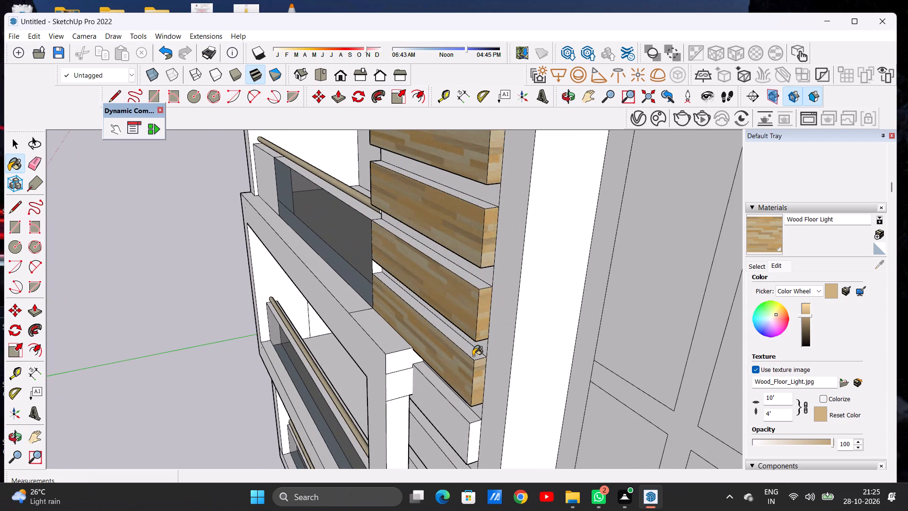
left_click(473, 356)
left_click(476, 283)
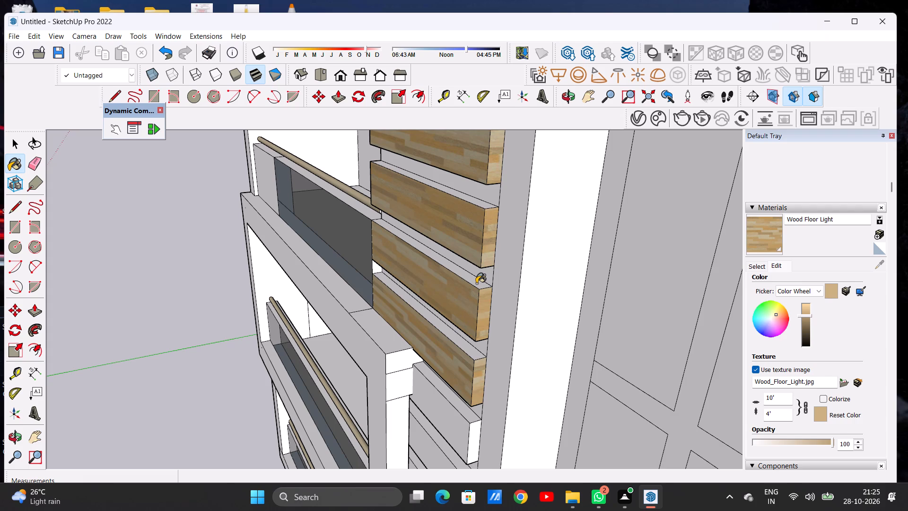
Paint the upward-facing surfaces of the fourth, third and second slats from the top with Wood Floor Light.
scroll(474, 328, "down", 6)
middle_click_drag(466, 370, 457, 363)
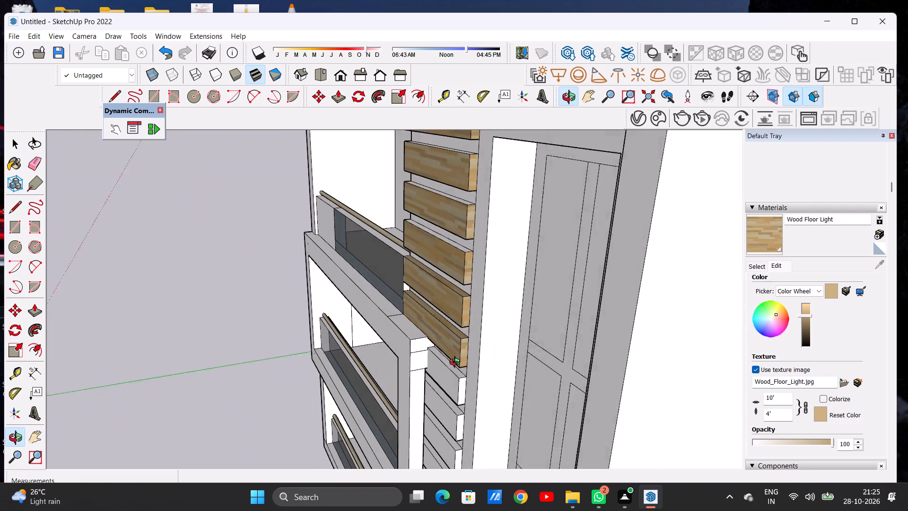
middle_click_drag(457, 363, 467, 376)
scroll(481, 312, "up", 1)
scroll(480, 312, "down", 1)
scroll(480, 312, "up", 8)
scroll(475, 329, "down", 8)
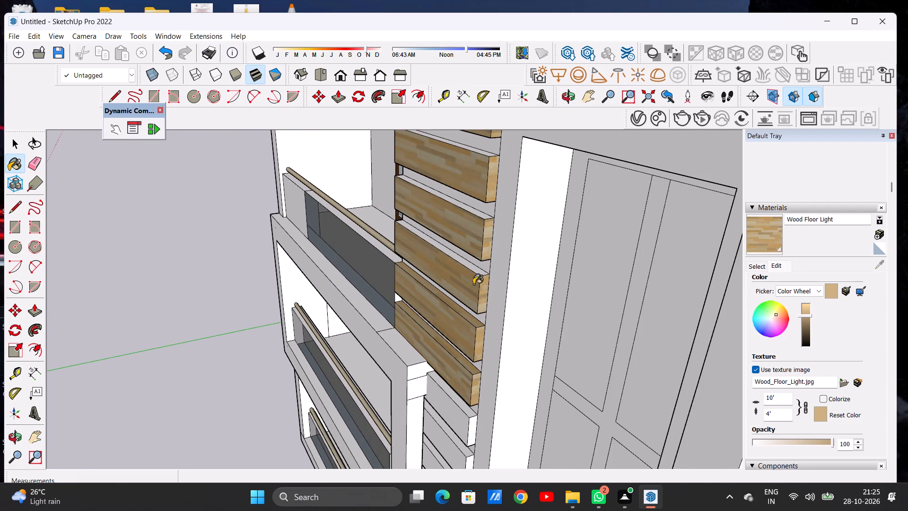
scroll(471, 265, "up", 3)
scroll(473, 279, "down", 1)
scroll(473, 279, "up", 8)
left_click(476, 279)
scroll(474, 303, "down", 7)
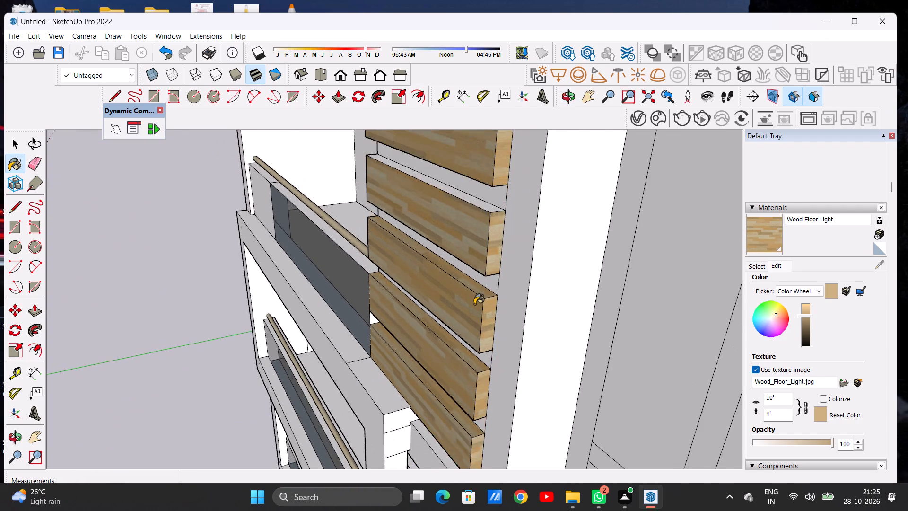
scroll(474, 304, "down", 4)
scroll(473, 247, "up", 13)
left_click(488, 257)
scroll(493, 280, "down", 3)
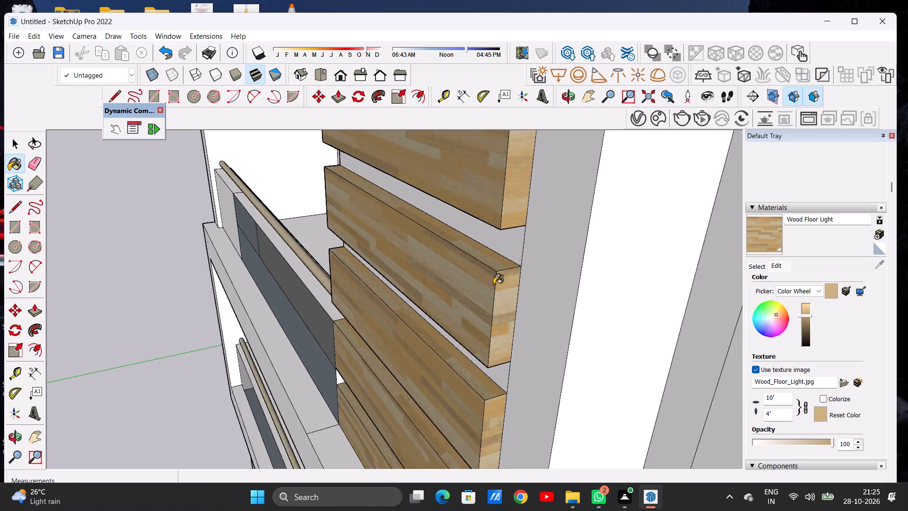
scroll(494, 284, "down", 7)
scroll(492, 297, "up", 1)
scroll(492, 297, "down", 3)
scroll(498, 202, "up", 5)
scroll(498, 214, "down", 1)
scroll(498, 214, "up", 4)
left_click(498, 209)
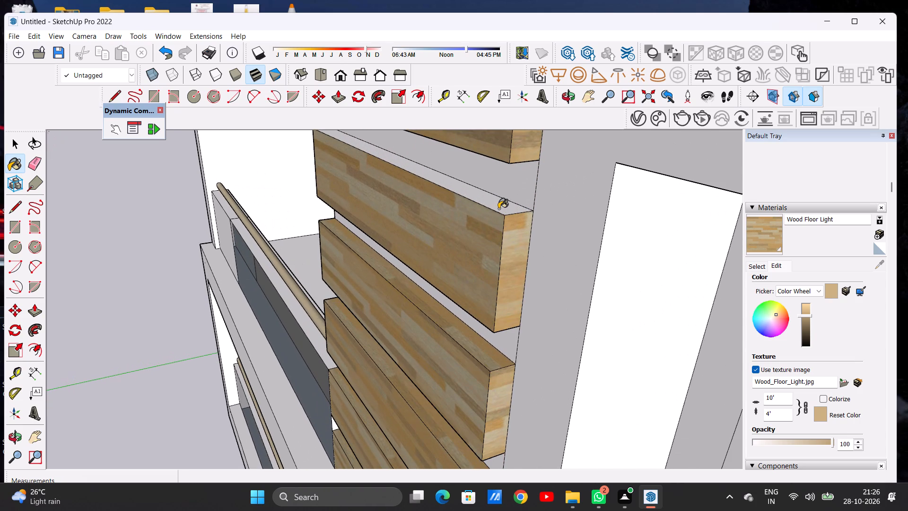
Paint the upward-facing surface of the topmost slat with Wood Floor Light.
scroll(490, 245, "down", 15)
scroll(497, 200, "up", 12)
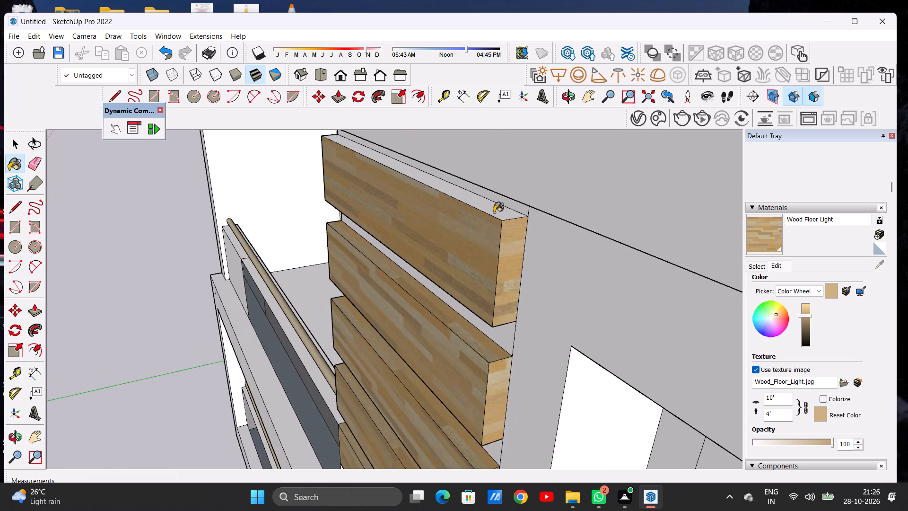
scroll(494, 212, "up", 5)
left_click(494, 212)
scroll(496, 223, "down", 13)
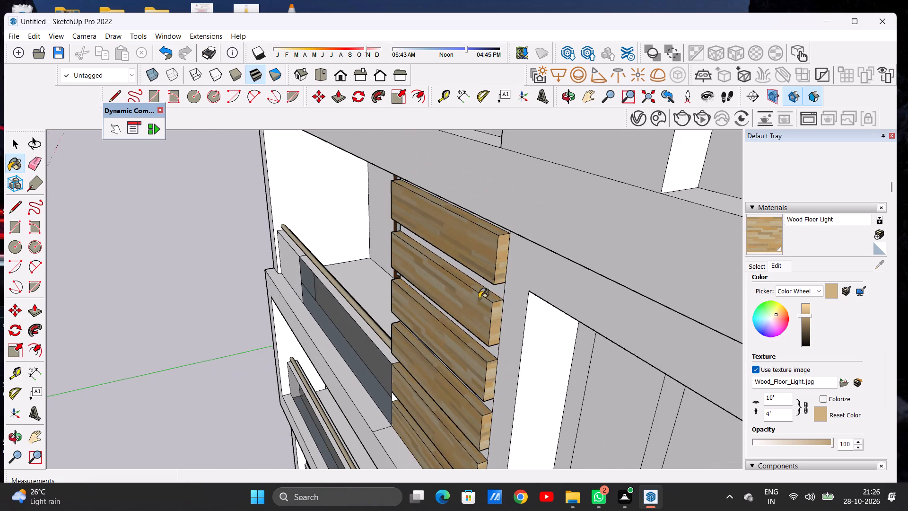
Paint the balcony-side end faces of the top four slats with Wood Floor Light.
middle_click_drag(468, 303, 543, 245)
scroll(514, 270, "down", 7)
scroll(513, 271, "up", 1)
scroll(513, 271, "down", 2)
middle_click_drag(421, 292, 508, 277)
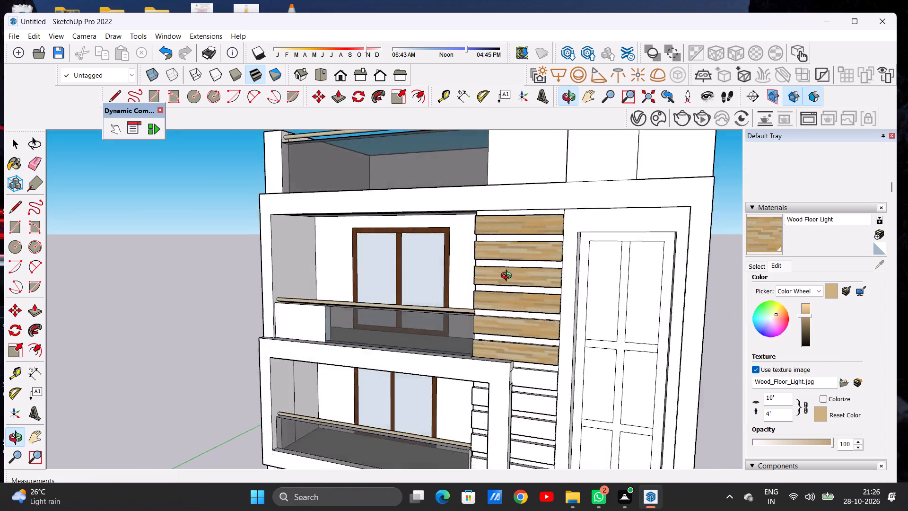
middle_click_drag(508, 277, 612, 272)
middle_click_drag(447, 283, 627, 296)
scroll(469, 267, "up", 2)
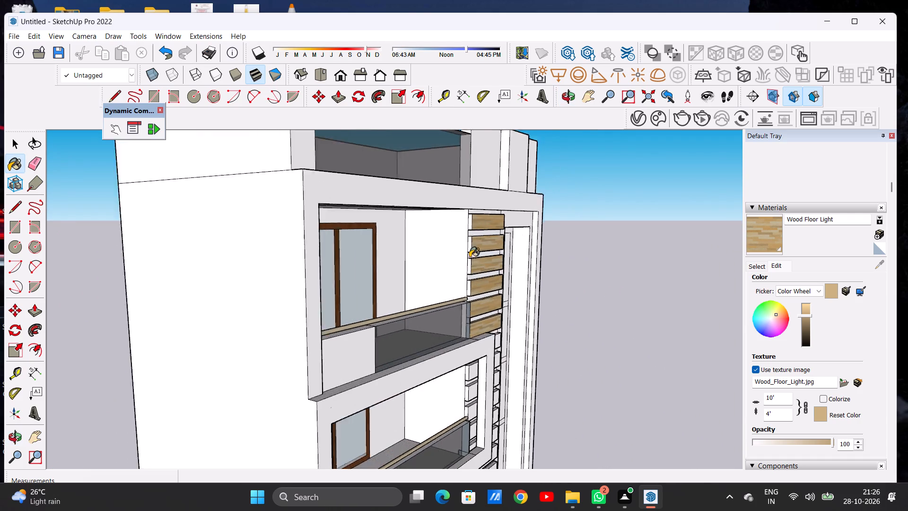
scroll(470, 257, "up", 4)
scroll(469, 218, "up", 2)
scroll(471, 218, "down", 1)
scroll(471, 218, "up", 2)
left_click(471, 214)
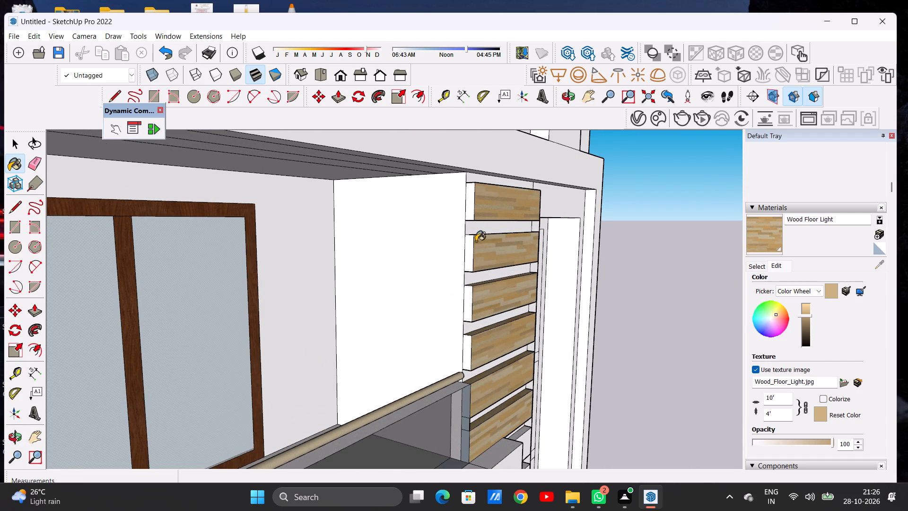
left_click(471, 245)
left_click(469, 296)
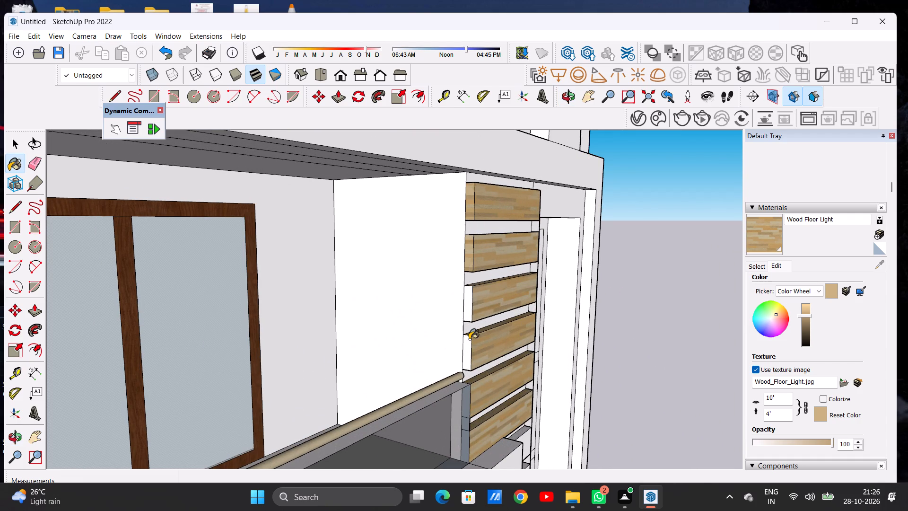
left_click(469, 342)
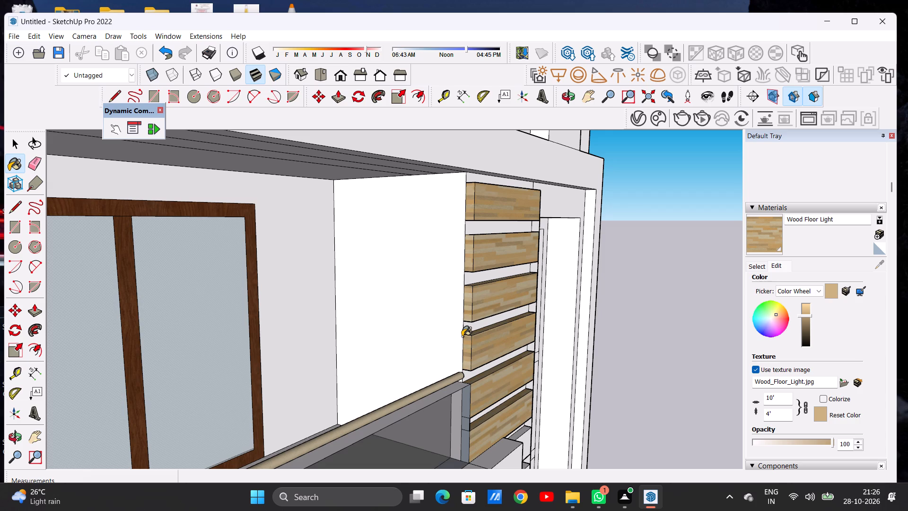
Paint the front face of the seventh slat from the top with Wood Floor Light.
scroll(447, 342, "down", 7)
scroll(468, 369, "up", 1)
scroll(468, 370, "down", 1)
scroll(467, 372, "up", 12)
middle_click_drag(483, 378, 422, 362)
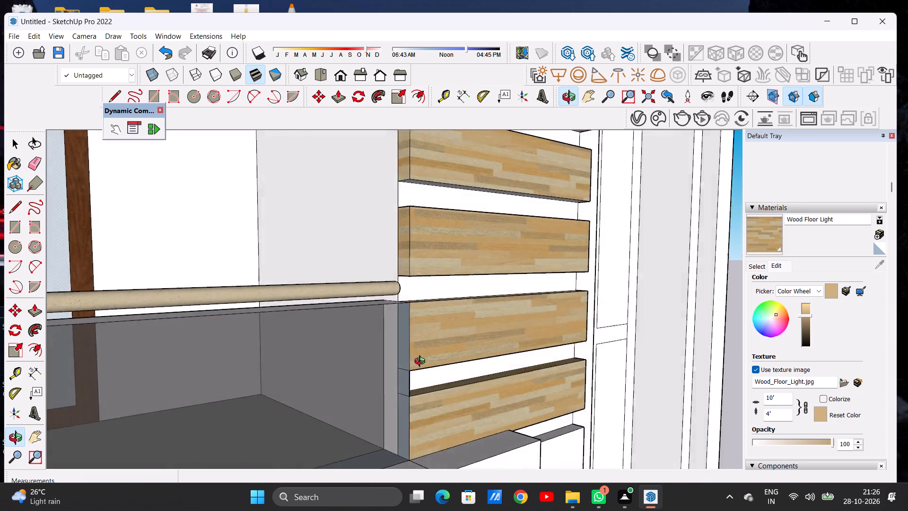
middle_click_drag(422, 362, 303, 365)
scroll(459, 354, "down", 17)
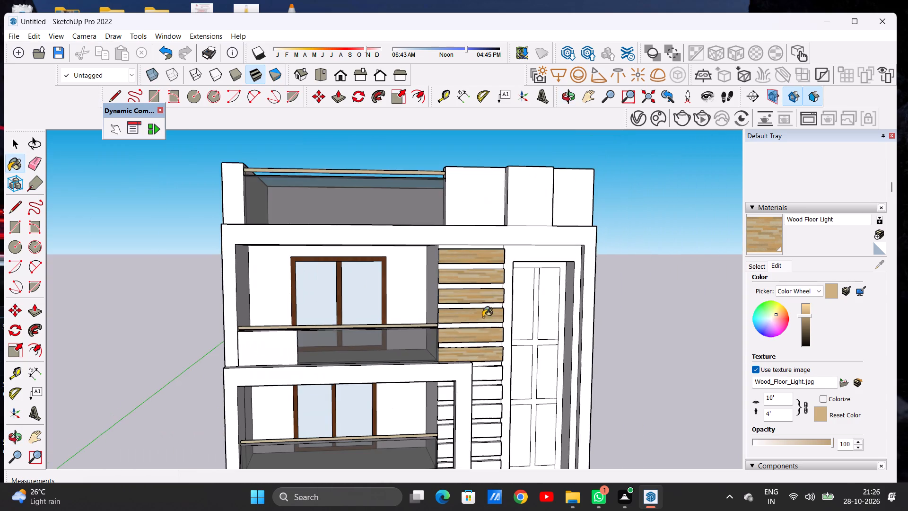
middle_click_drag(474, 383, 457, 363)
scroll(486, 379, "up", 2)
scroll(487, 379, "down", 1)
scroll(487, 379, "up", 2)
left_click(484, 375)
scroll(490, 361, "down", 5)
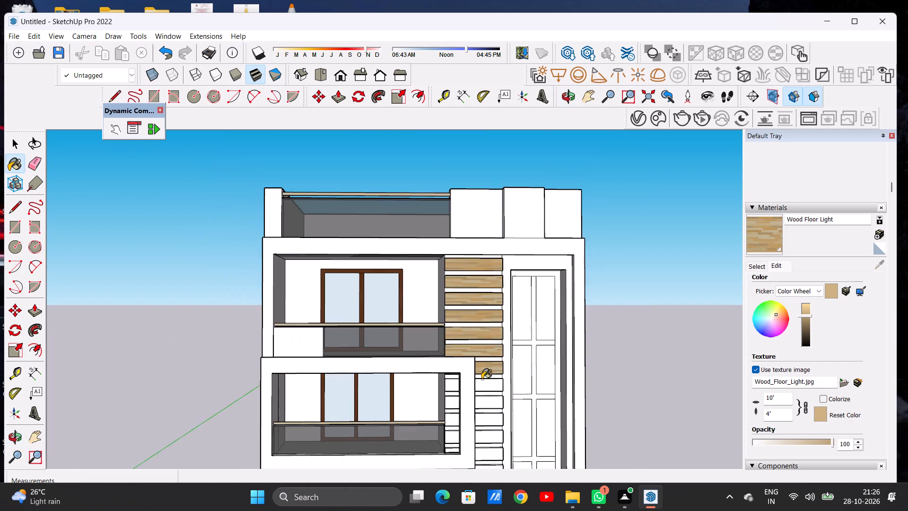
Paint the tall-window-side end face and the upward-facing surface of the seventh slat with Wood Floor Light.
middle_click_drag(465, 402, 369, 433)
scroll(495, 400, "up", 1)
scroll(495, 400, "down", 1)
scroll(494, 400, "up", 1)
scroll(493, 400, "down", 1)
scroll(490, 399, "up", 2)
middle_click_drag(493, 384, 432, 378)
scroll(471, 379, "up", 12)
middle_click_drag(453, 370, 453, 380)
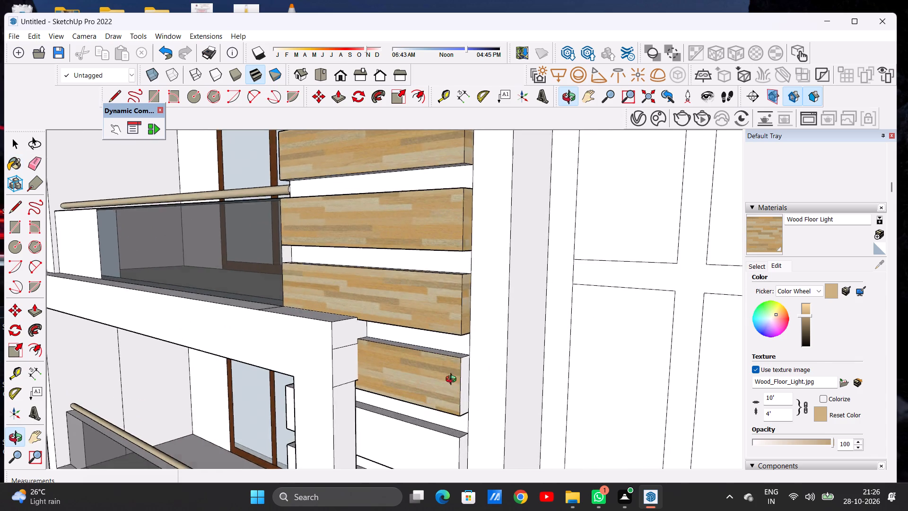
middle_click_drag(453, 380, 456, 441)
scroll(459, 415, "up", 5)
left_click(466, 406)
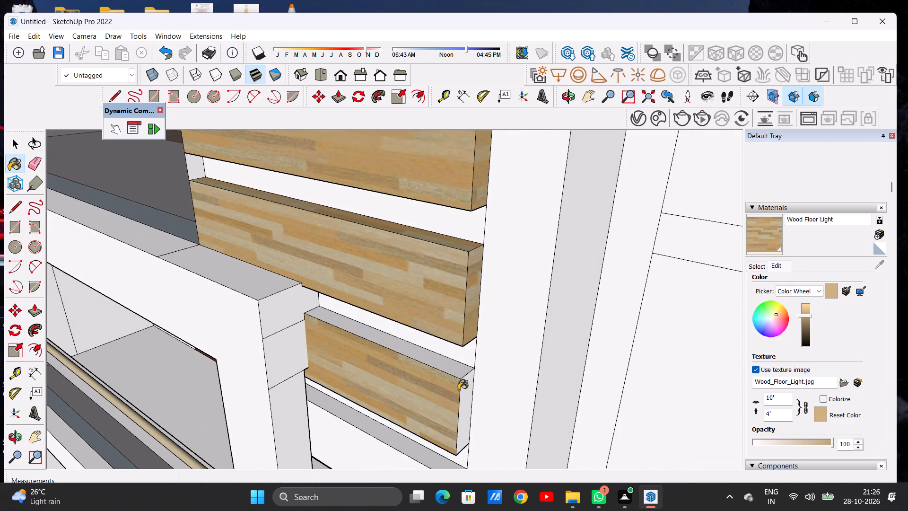
left_click(453, 372)
scroll(469, 375, "down", 5)
scroll(480, 370, "up", 1)
scroll(484, 367, "down", 13)
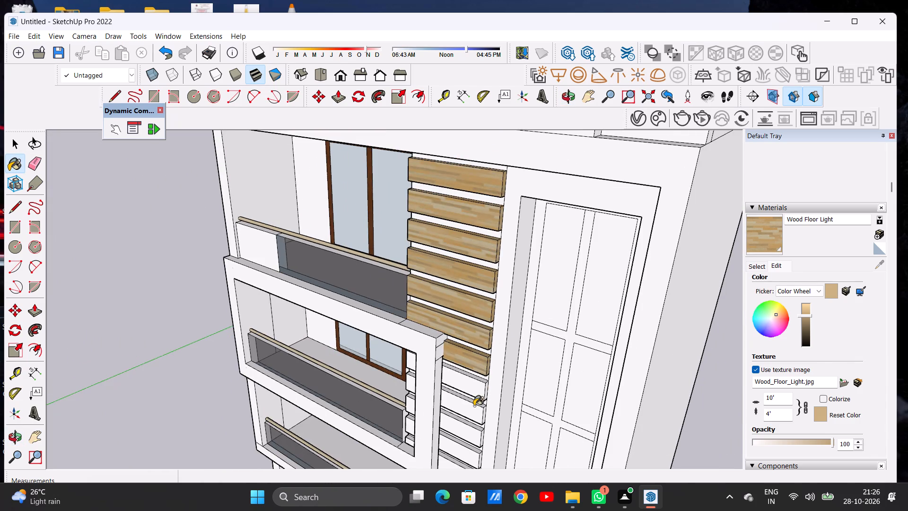
Paint the front, upward-facing and tall-window-side end faces of the eighth slat with Wood Floor Light.
middle_click_drag(481, 398, 550, 351)
scroll(515, 351, "up", 5)
left_click(507, 351)
scroll(525, 343, "down", 4)
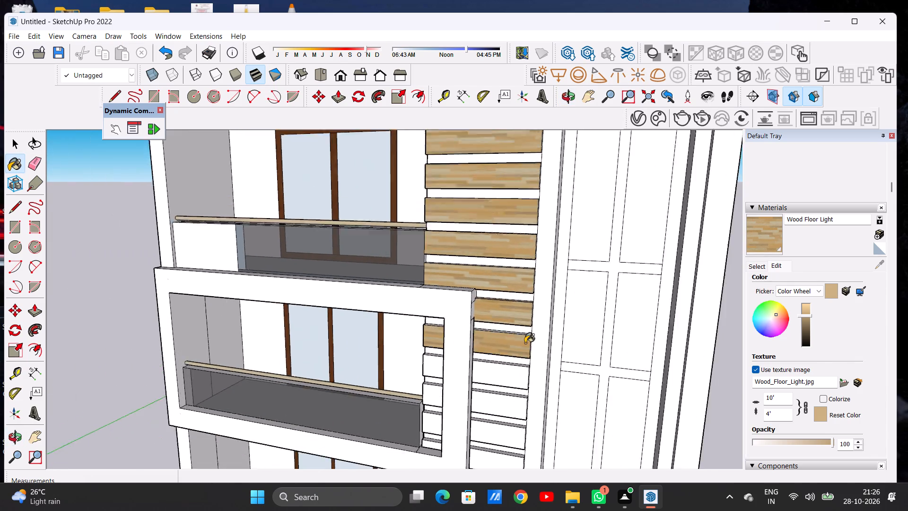
scroll(525, 343, "down", 3)
middle_click_drag(523, 347, 496, 379)
scroll(505, 366, "up", 2)
scroll(505, 365, "down", 1)
scroll(505, 365, "up", 17)
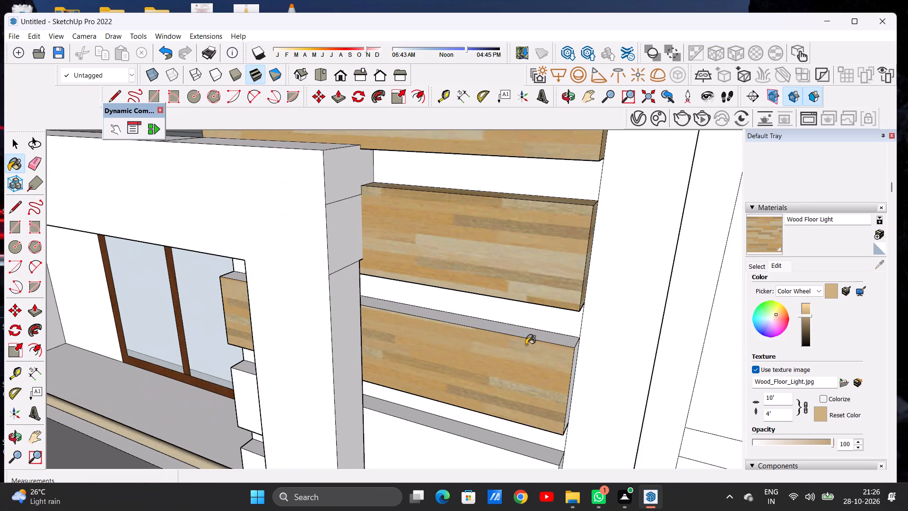
left_click(539, 334)
scroll(481, 351, "down", 7)
middle_click_drag(512, 369, 460, 347)
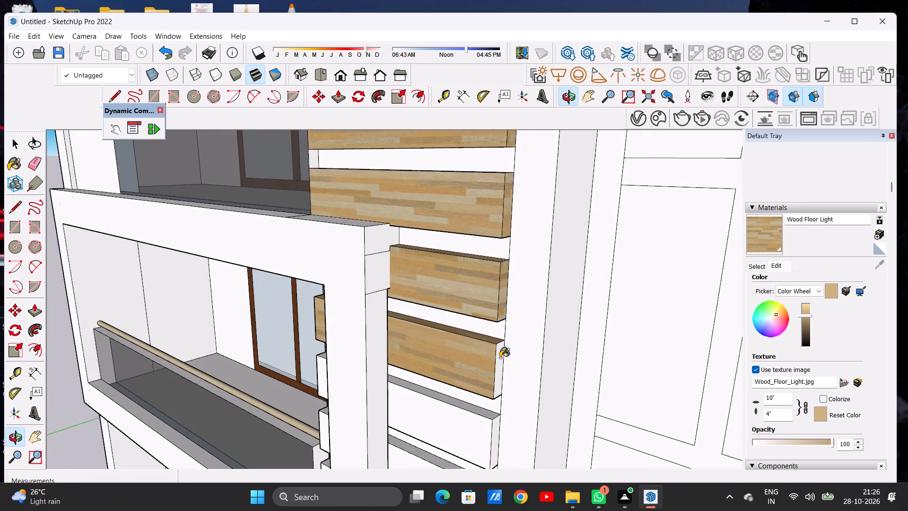
scroll(500, 358, "up", 6)
left_click(500, 358)
scroll(516, 335, "down", 13)
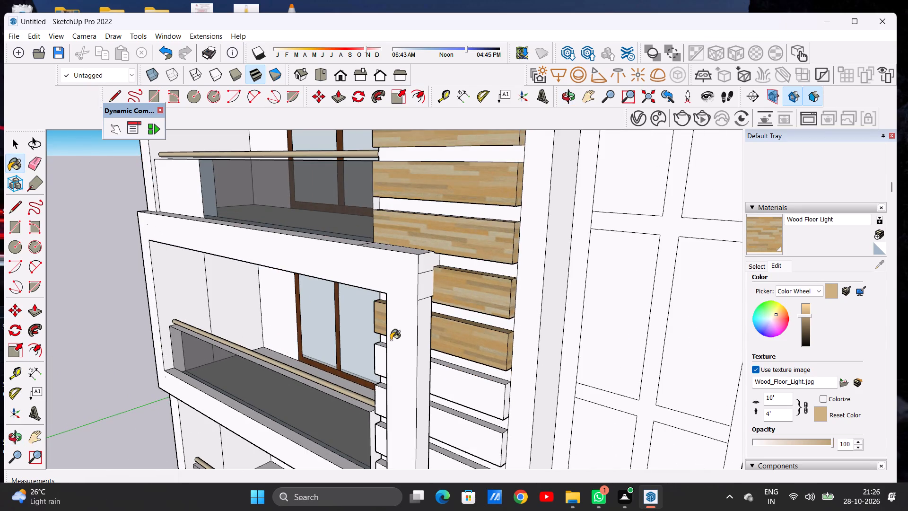
Paint the balcony-side end faces of the eighth and seventh slats, inside the projecting balcony frame, with Wood Floor Light.
middle_click_drag(455, 336, 628, 323)
scroll(541, 334, "down", 5)
middle_click_drag(446, 344, 600, 309)
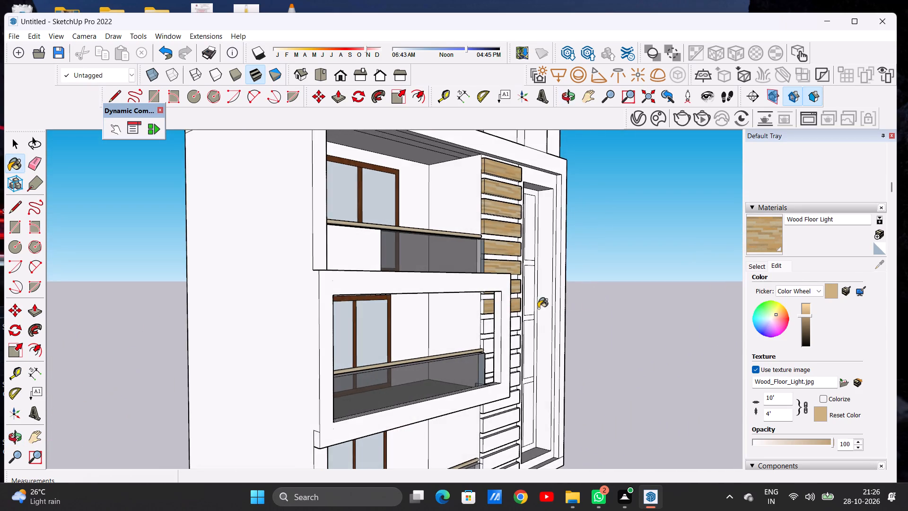
scroll(481, 302, "up", 2)
scroll(481, 301, "down", 1)
scroll(481, 301, "up", 17)
left_click(486, 305)
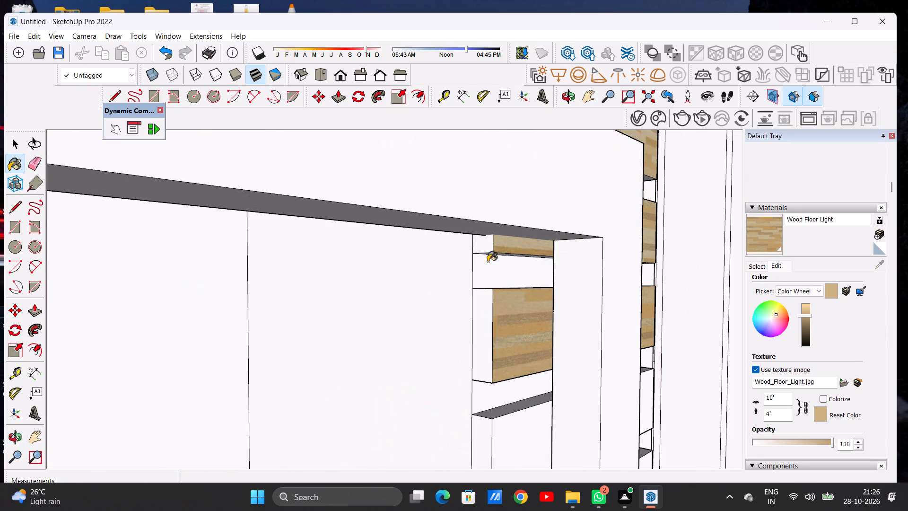
left_click(488, 242)
Paint the balcony-side end faces and front faces of the ninth and tenth slats with Wood Floor Light.
scroll(446, 304, "down", 4)
scroll(441, 308, "up", 1)
scroll(438, 308, "down", 8)
scroll(448, 354, "up", 7)
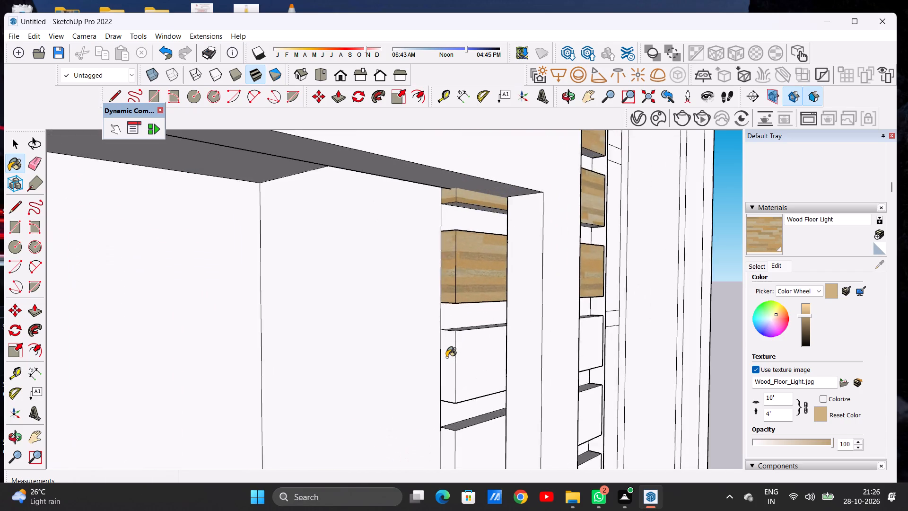
scroll(446, 357, "up", 7)
scroll(454, 364, "down", 1)
left_click(453, 364)
scroll(463, 317, "down", 10)
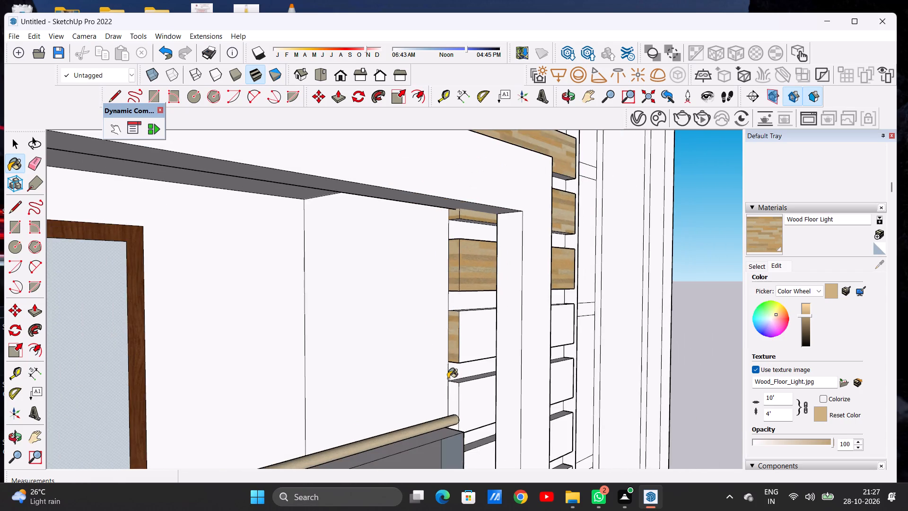
scroll(448, 384, "up", 7)
left_click(461, 385)
left_click(474, 384)
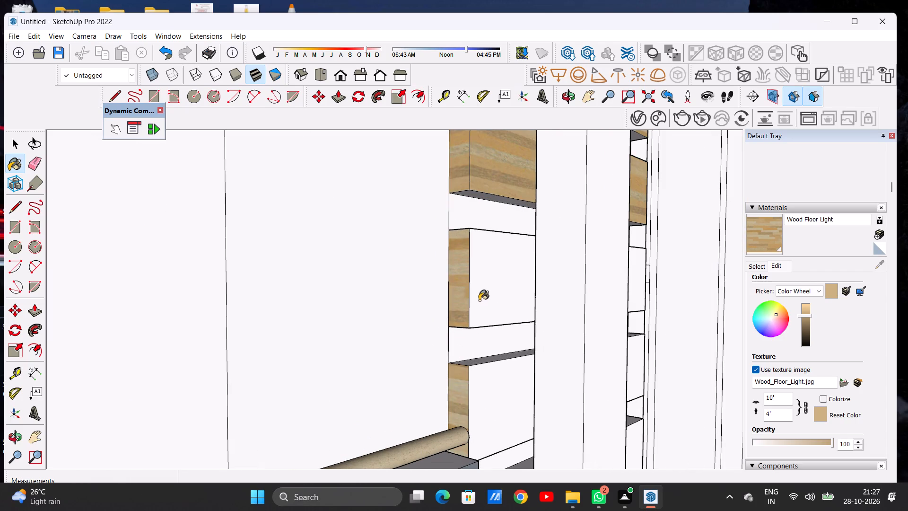
left_click(479, 300)
Paint the tall-window-side end faces and upward-facing surfaces of the tenth and ninth slats with Wood Floor Light.
scroll(422, 327, "down", 6)
scroll(421, 328, "up", 1)
scroll(421, 328, "down", 10)
middle_click_drag(509, 335, 255, 338)
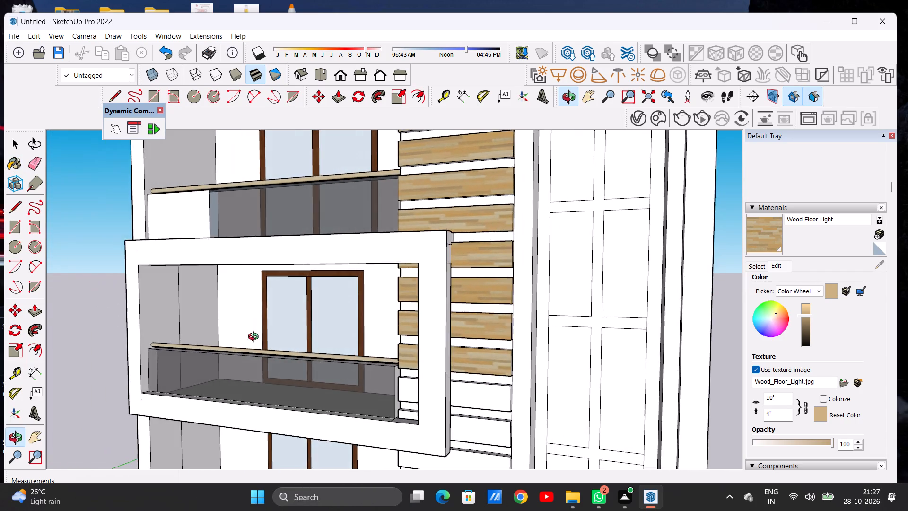
middle_click_drag(255, 338, 257, 339)
scroll(446, 321, "down", 7)
middle_click_drag(491, 328, 375, 392)
scroll(430, 389, "up", 7)
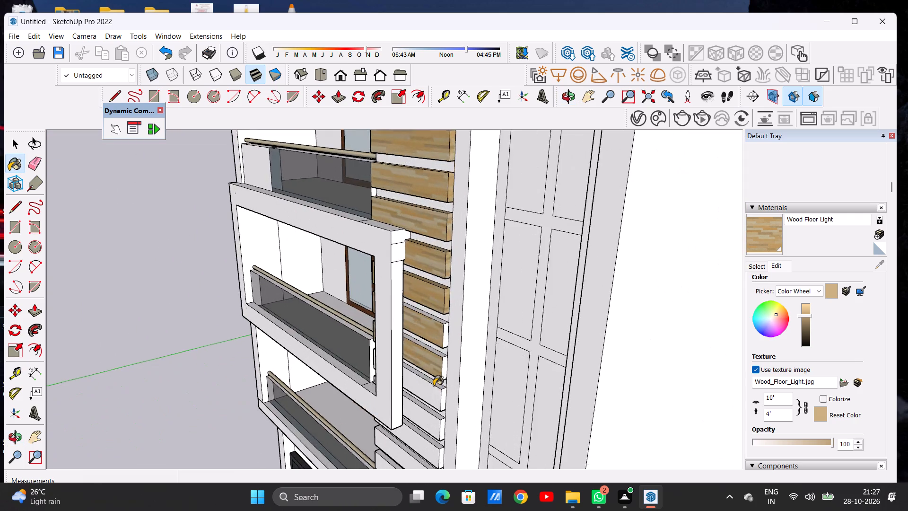
scroll(434, 386, "up", 7)
left_click(455, 357)
scroll(448, 319, "up", 5)
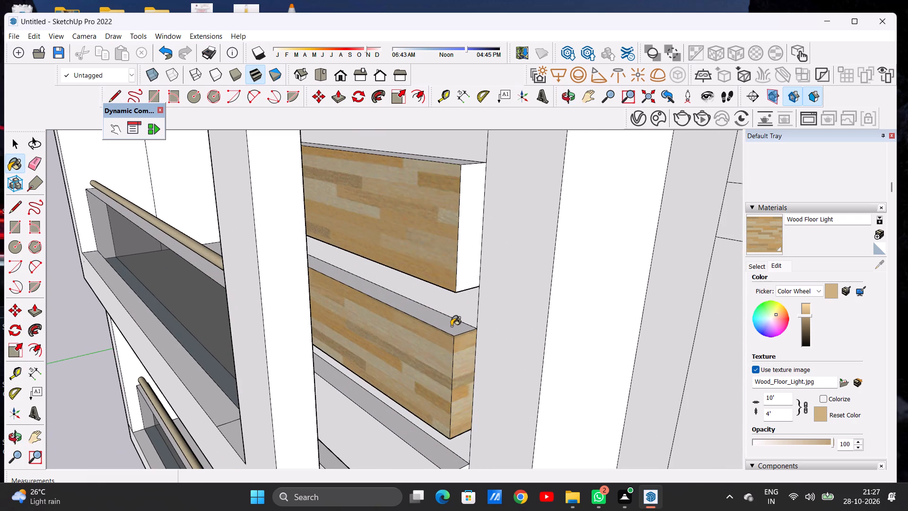
left_click(451, 326)
scroll(452, 337, "down", 6)
scroll(461, 239, "up", 5)
left_click(461, 243)
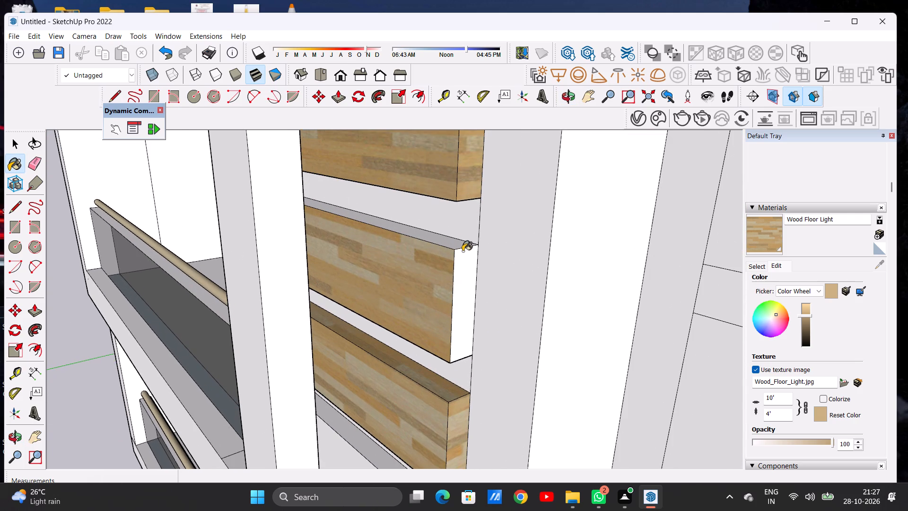
left_click(464, 263)
Paint the undersides of the top three slats with Wood Floor Light.
scroll(470, 306, "down", 20)
middle_click_drag(443, 340, 472, 252)
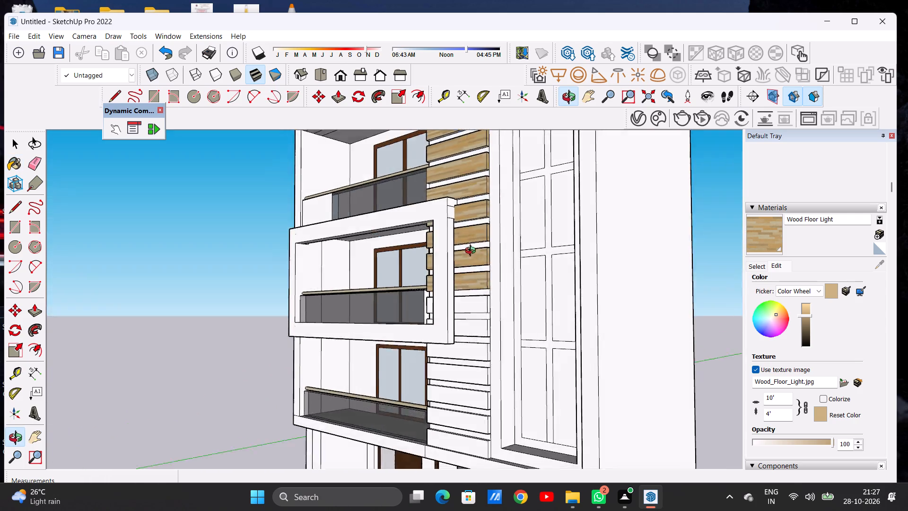
middle_click_drag(472, 252, 481, 175)
scroll(429, 246, "down", 4)
scroll(426, 292, "down", 5)
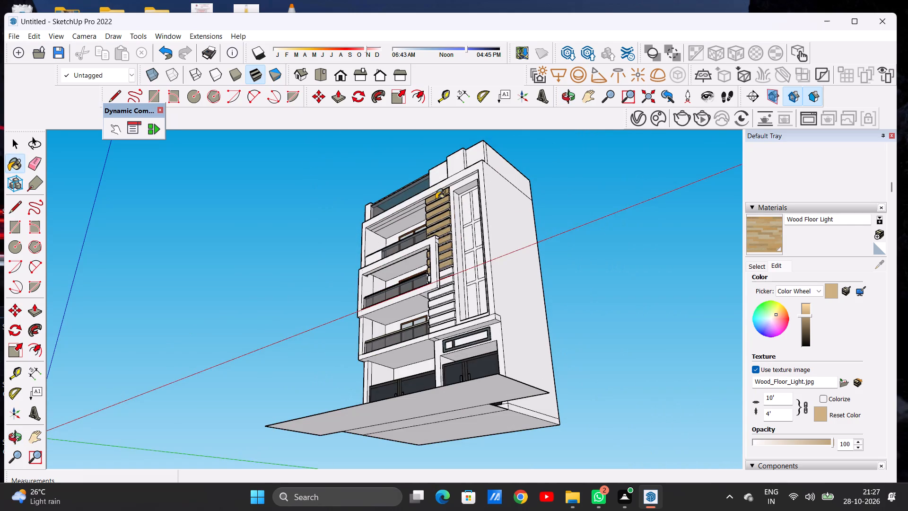
scroll(440, 194, "up", 20)
scroll(440, 194, "up", 2)
left_click(448, 185)
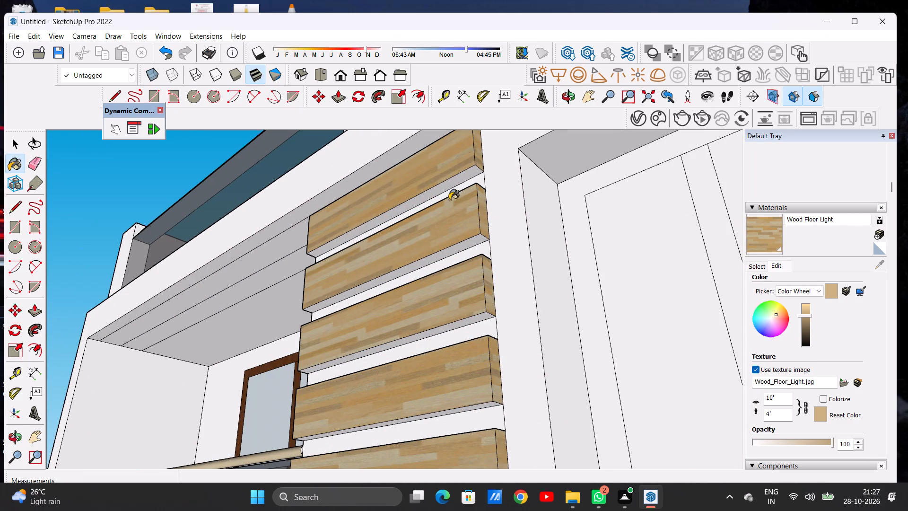
left_click(474, 240)
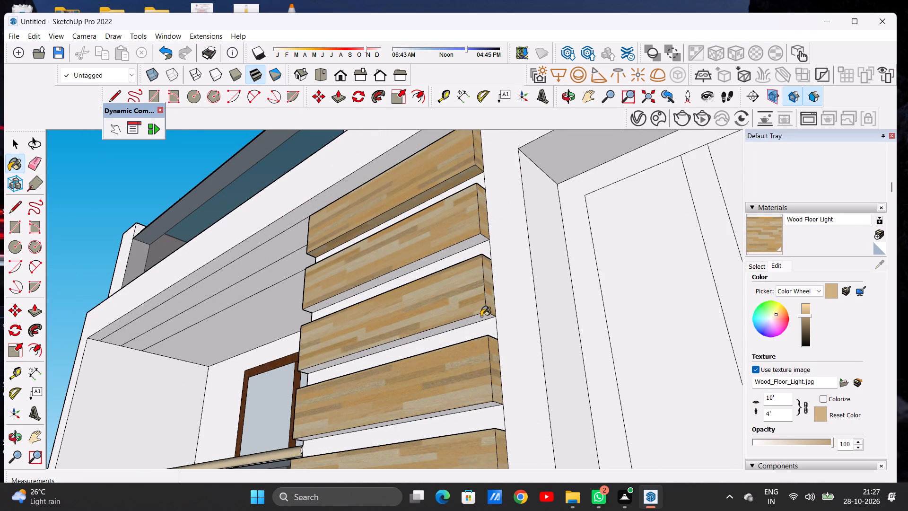
left_click(481, 317)
Paint the undersides of the fourth, fifth and sixth slats from the top with Wood Floor Light.
scroll(468, 269, "down", 6)
scroll(470, 267, "up", 1)
scroll(472, 266, "down", 7)
scroll(482, 275, "up", 1)
middle_click_drag(453, 361, 443, 326)
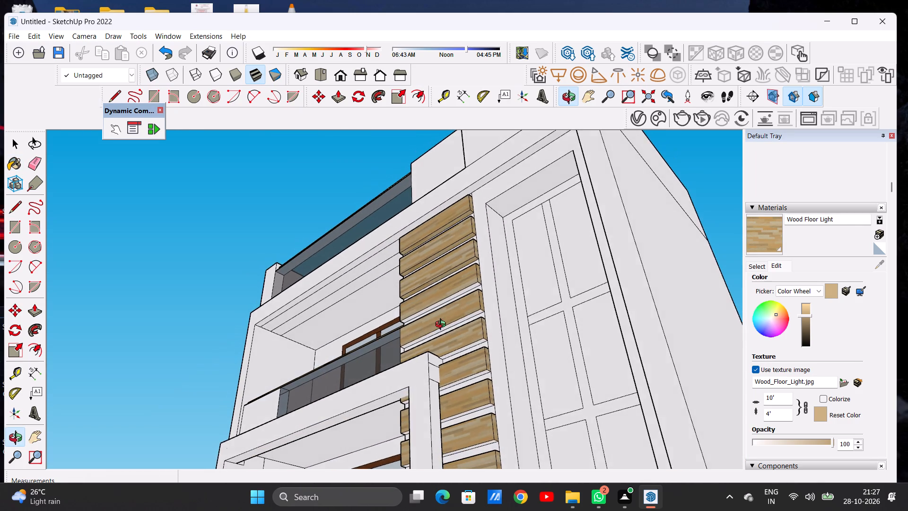
middle_click_drag(443, 326, 431, 331)
scroll(463, 291, "up", 15)
left_click(460, 266)
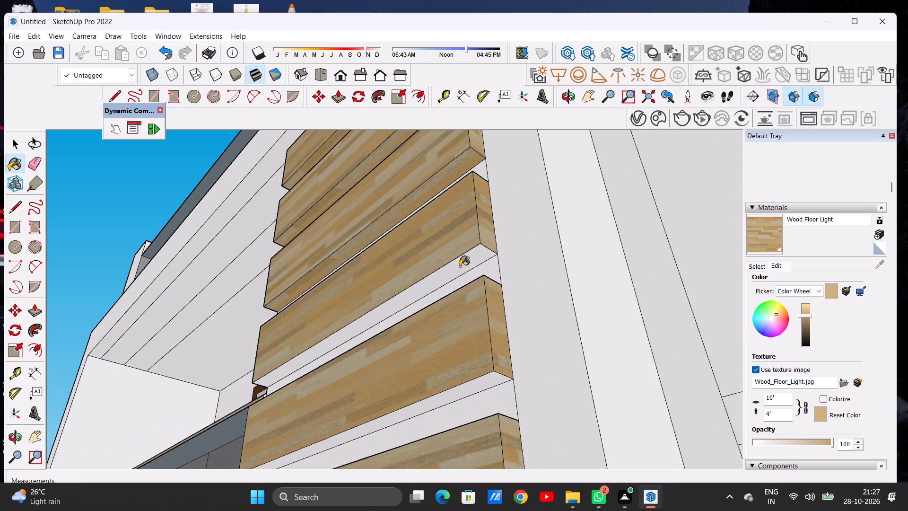
scroll(467, 269, "down", 13)
scroll(471, 326, "up", 12)
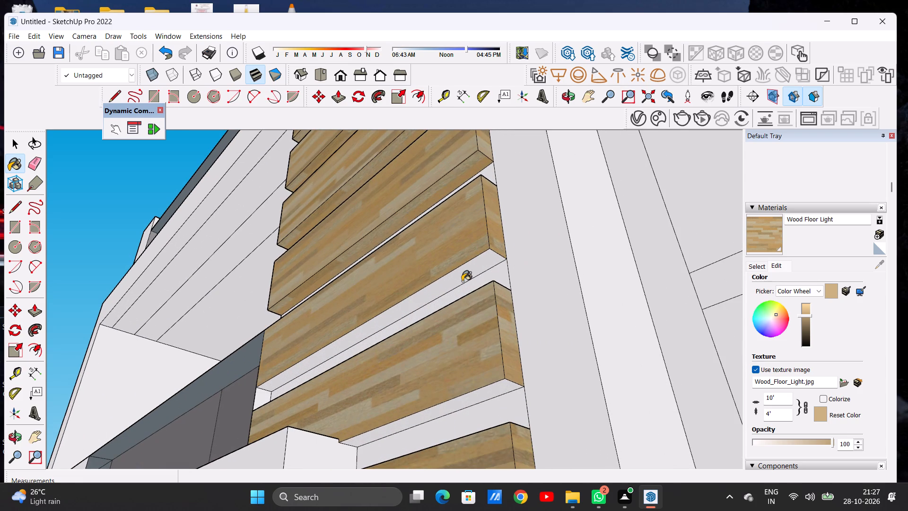
left_click(460, 276)
scroll(477, 287, "down", 11)
scroll(482, 332, "up", 5)
scroll(482, 334, "down", 1)
scroll(482, 334, "up", 8)
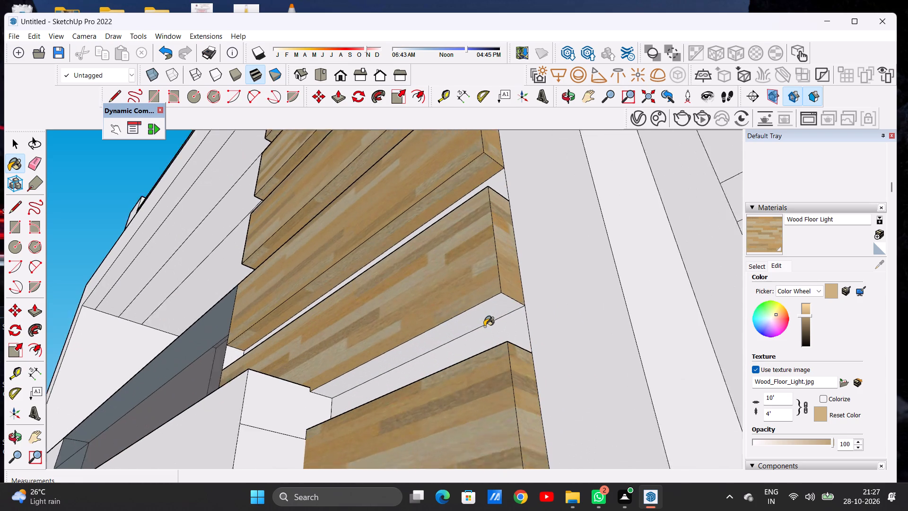
scroll(484, 326, "up", 2)
left_click(485, 311)
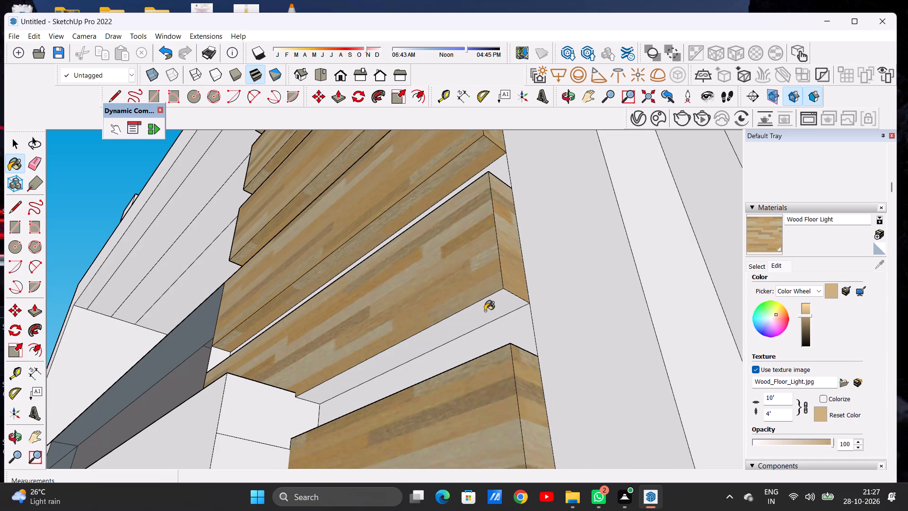
Paint the undersides of the seventh and eighth slats from the top with Wood Floor Light.
scroll(484, 311, "down", 20)
scroll(484, 311, "down", 1)
scroll(474, 332, "up", 5)
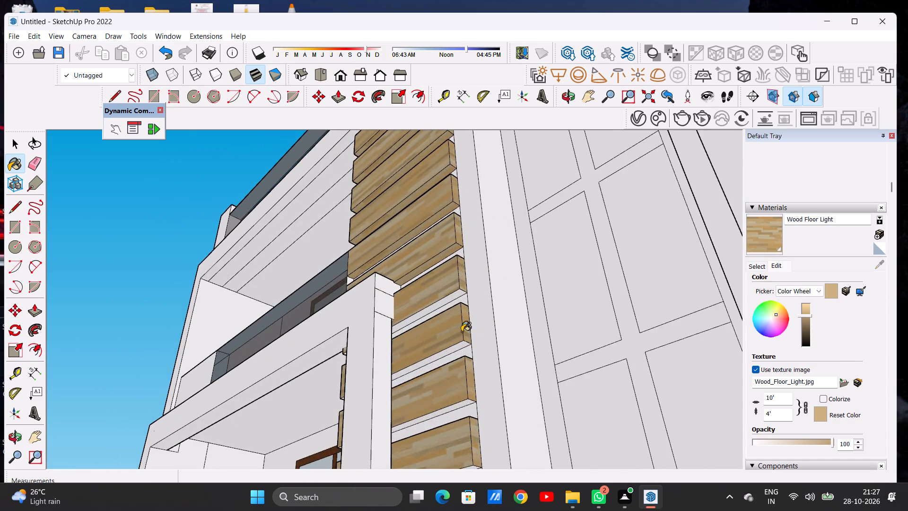
scroll(462, 332, "up", 14)
left_click(447, 273)
scroll(458, 277, "down", 10)
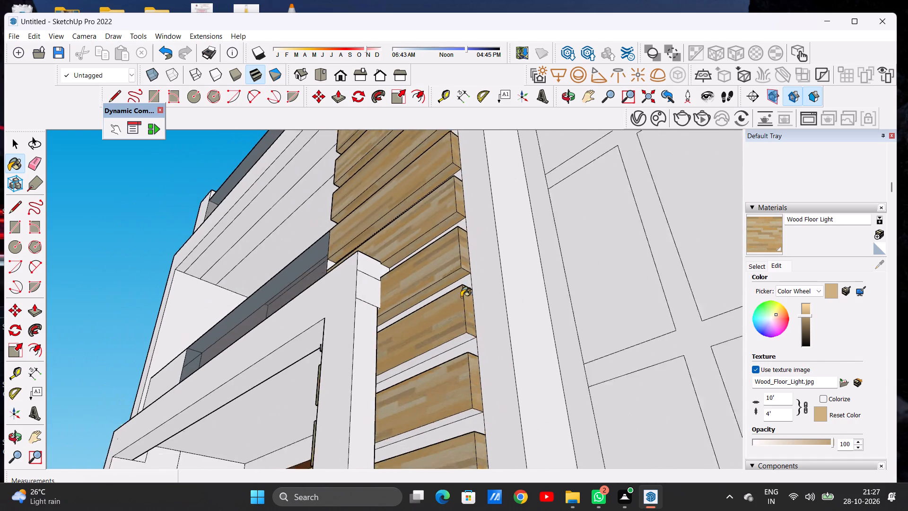
scroll(461, 297, "down", 2)
scroll(463, 328, "up", 13)
left_click(463, 331)
Paint the undersides of the ninth and tenth slats with Wood Floor Light.
scroll(474, 302, "down", 12)
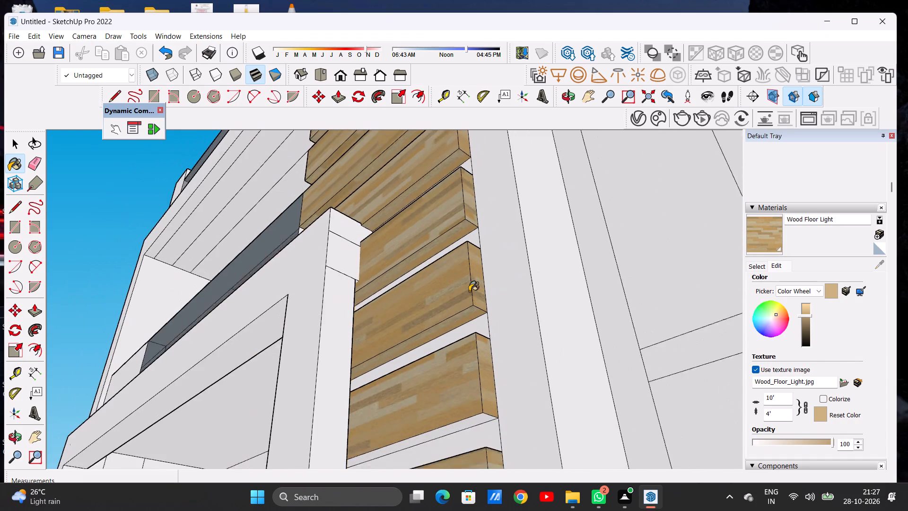
scroll(469, 291, "down", 2)
scroll(467, 368, "down", 1)
scroll(463, 367, "up", 15)
left_click(476, 373)
scroll(480, 337, "down", 8)
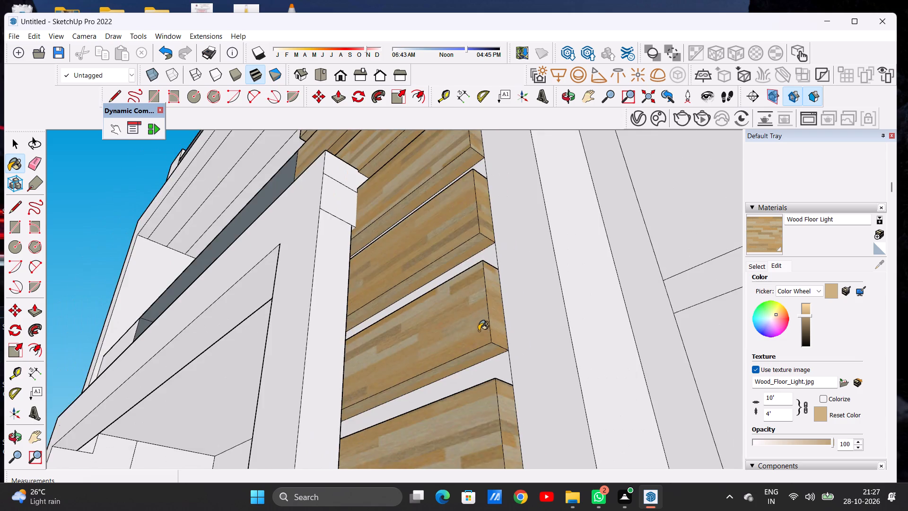
scroll(479, 331, "down", 12)
scroll(484, 379, "up", 3)
scroll(484, 379, "down", 1)
scroll(484, 379, "up", 1)
scroll(484, 379, "down", 1)
scroll(483, 379, "up", 17)
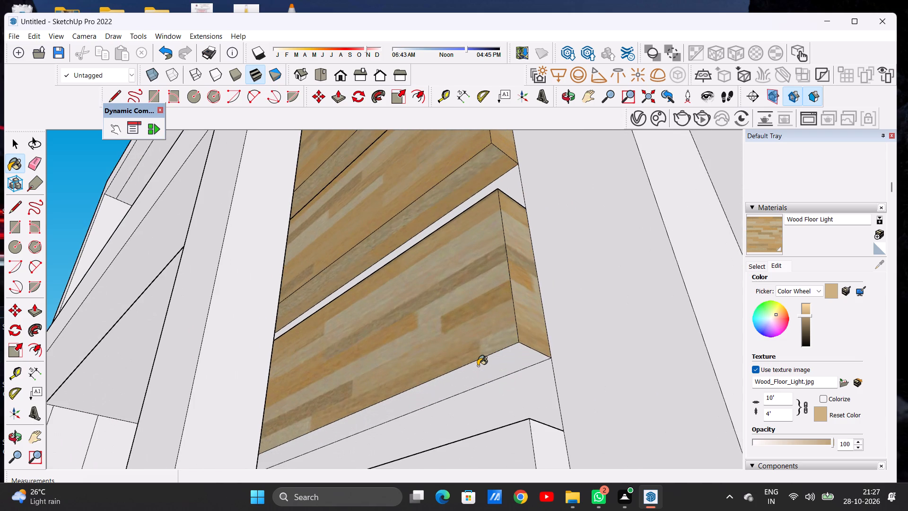
left_click(478, 366)
Paint the front face, underside and tall-window-side end face of the eleventh slat with Wood Floor Light.
scroll(483, 360, "down", 19)
scroll(484, 380, "up", 8)
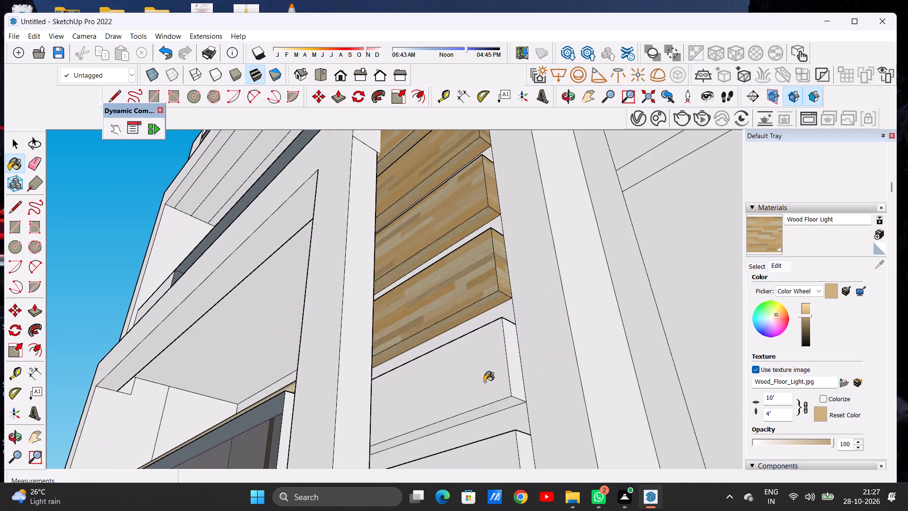
scroll(484, 382, "up", 1)
left_click(486, 382)
scroll(504, 405, "up", 6)
left_click(505, 404)
left_click(519, 369)
Paint the front, upward-facing and tall-window-side end faces of the twelfth slat, beside the projecting balcony frame's lower edge, with Wood Floor Light.
scroll(524, 370, "down", 3)
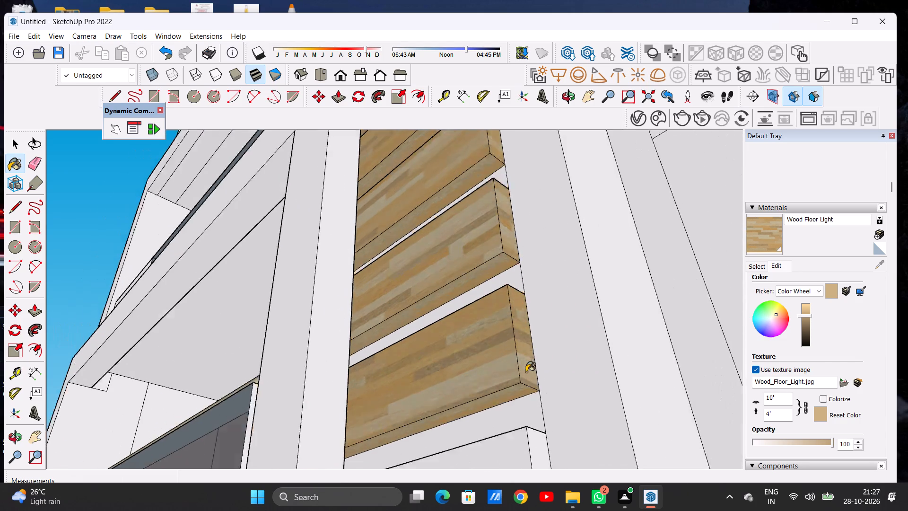
scroll(526, 372, "down", 9)
scroll(489, 368, "up", 1)
scroll(489, 368, "down", 8)
middle_click_drag(379, 364, 690, 399)
middle_click_drag(491, 403, 352, 403)
scroll(475, 374, "down", 2)
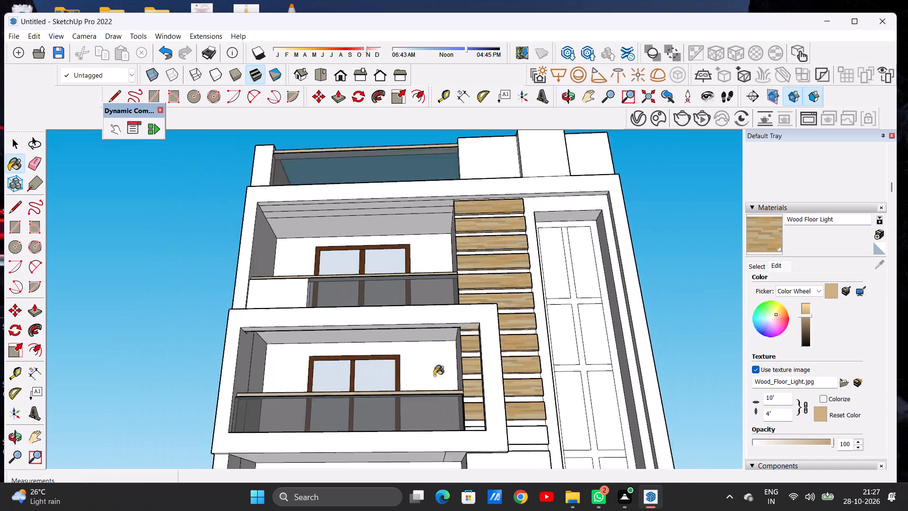
scroll(434, 376, "down", 10)
middle_click_drag(508, 396, 453, 445)
scroll(459, 430, "up", 9)
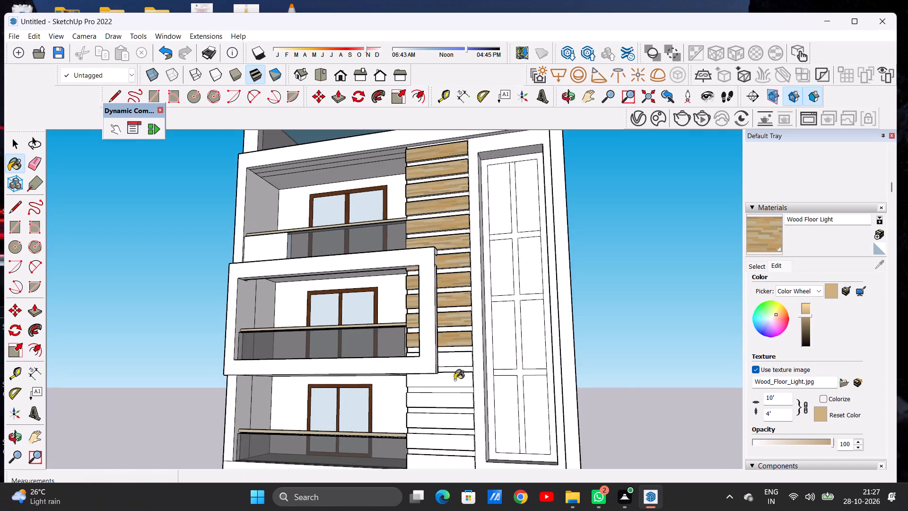
scroll(454, 380, "up", 7)
left_click(469, 347)
scroll(468, 360, "down", 5)
middle_click_drag(477, 357, 420, 464)
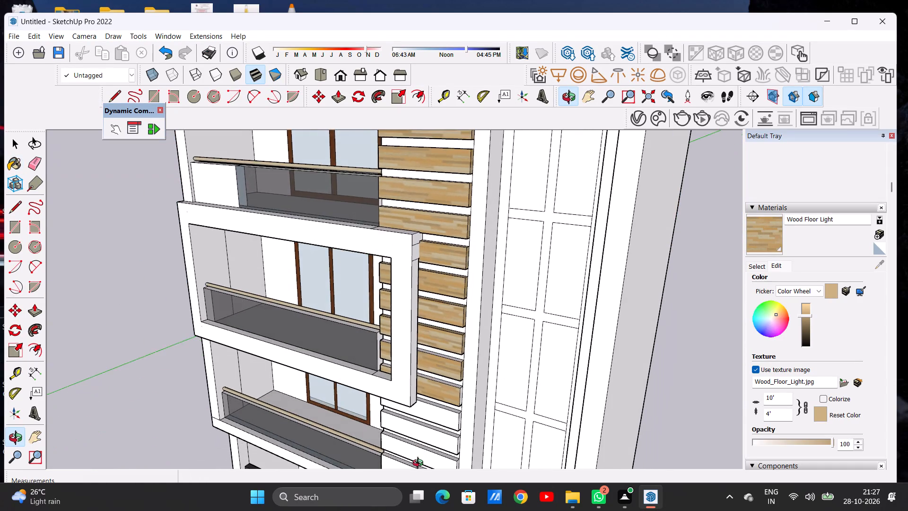
middle_click_drag(420, 464, 418, 461)
scroll(463, 392, "up", 11)
scroll(455, 385, "down", 2)
scroll(455, 385, "up", 11)
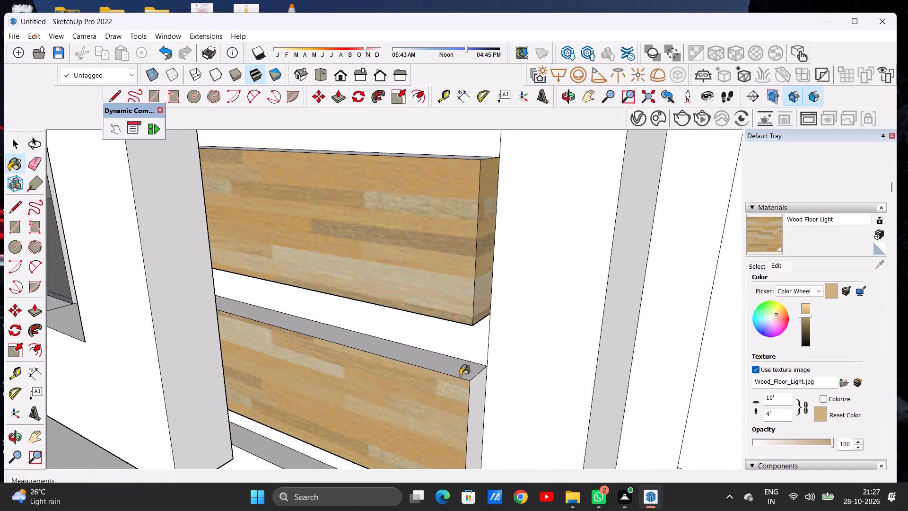
left_click(460, 375)
left_click(471, 390)
Paint the upward-facing surface of the eleventh slat with Wood Floor Light.
scroll(441, 387, "down", 15)
middle_click_drag(452, 340, 447, 370)
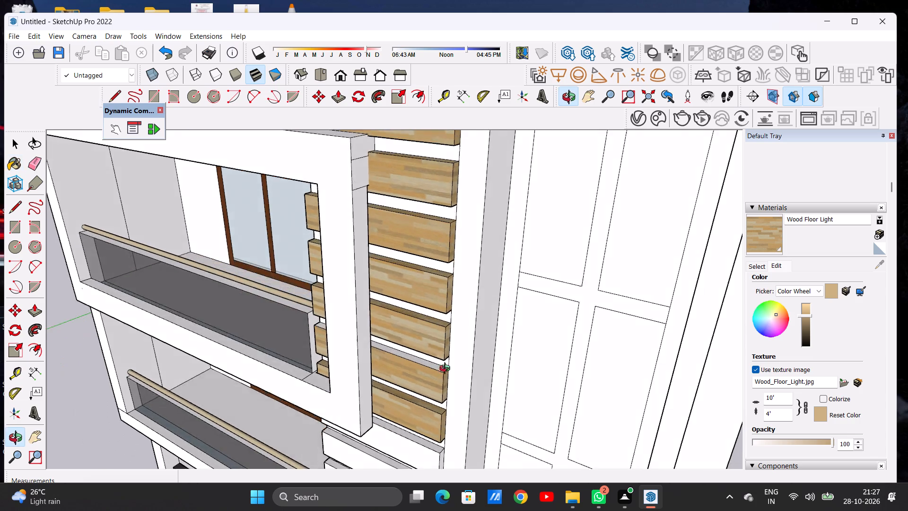
middle_click_drag(447, 370, 449, 383)
scroll(441, 382, "up", 5)
left_click(441, 382)
Paint the underside of the twelfth slat with Wood Floor Light.
scroll(479, 348, "down", 4)
scroll(479, 348, "up", 1)
scroll(479, 348, "down", 13)
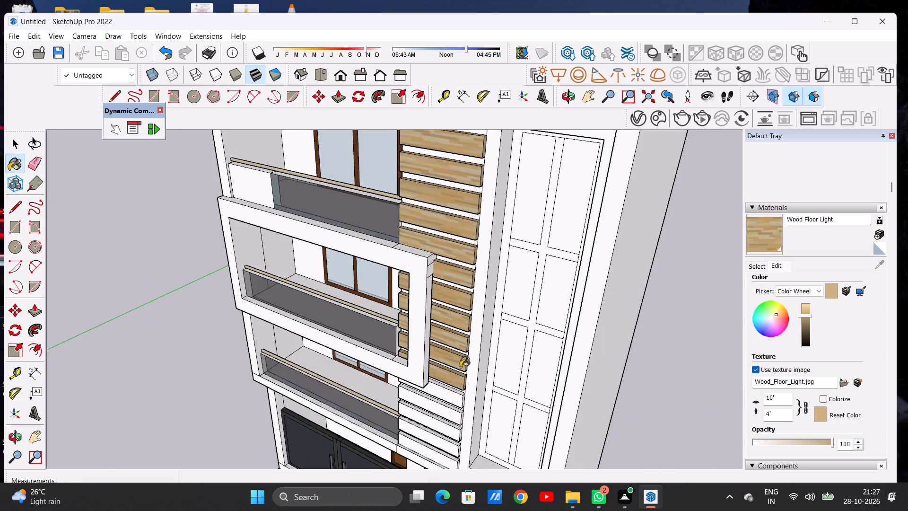
middle_click_drag(445, 399, 464, 287)
scroll(476, 335, "up", 8)
middle_click_drag(461, 365, 466, 282)
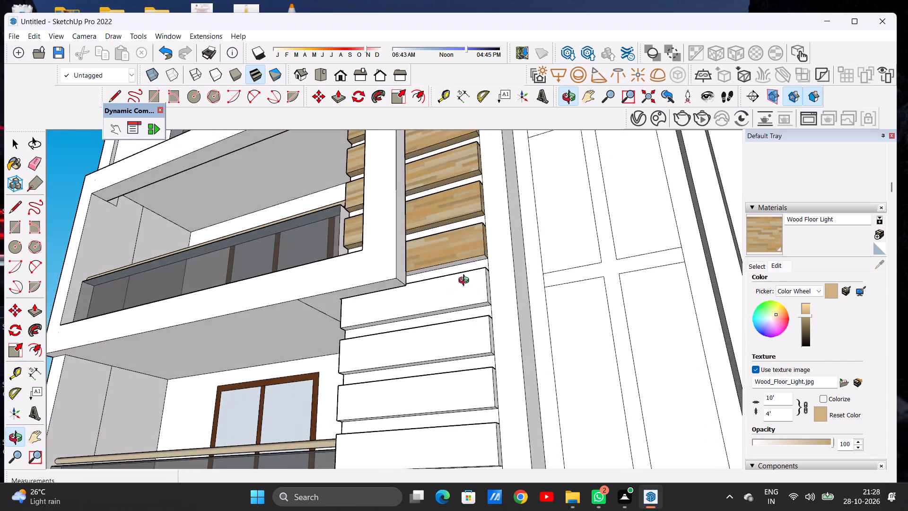
middle_click_drag(466, 282, 470, 305)
scroll(476, 289, "up", 6)
scroll(476, 289, "down", 1)
scroll(483, 280, "up", 4)
scroll(483, 280, "down", 1)
scroll(483, 280, "up", 1)
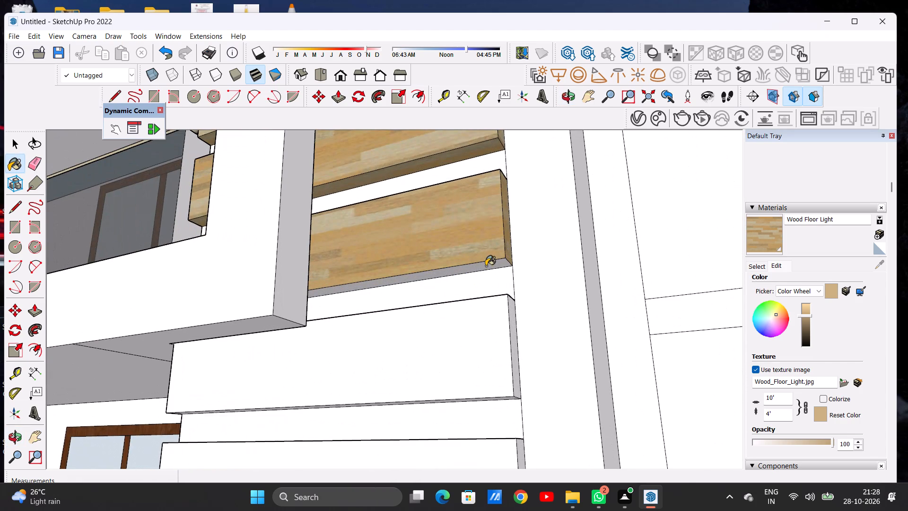
left_click(486, 266)
Paint the front face and both end faces of the thirteenth slat, just below the projecting balcony frame, with Wood Floor Light.
left_click(477, 335)
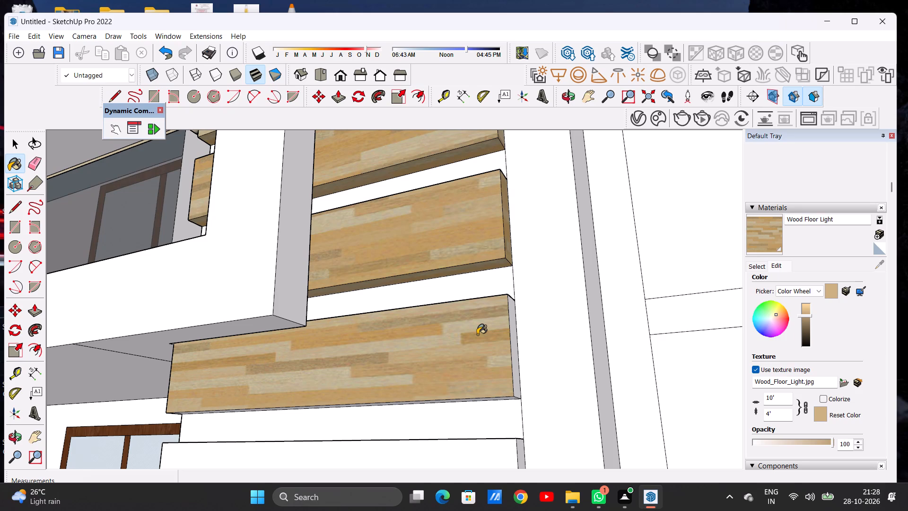
scroll(476, 334, "down", 6)
middle_click_drag(524, 340, 432, 389)
scroll(432, 373, "up", 6)
left_click(436, 366)
scroll(462, 348, "down", 14)
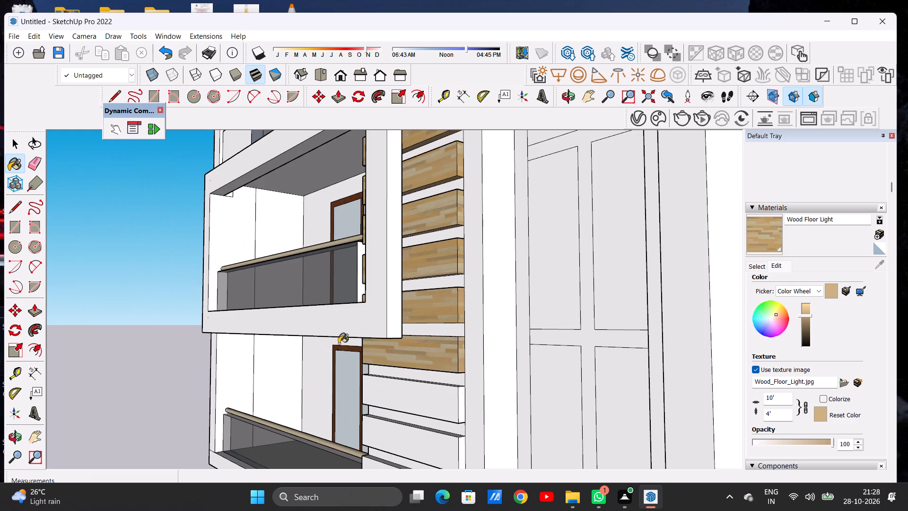
middle_click_drag(338, 344, 613, 344)
scroll(536, 357, "up", 5)
scroll(530, 360, "down", 1)
scroll(530, 360, "up", 7)
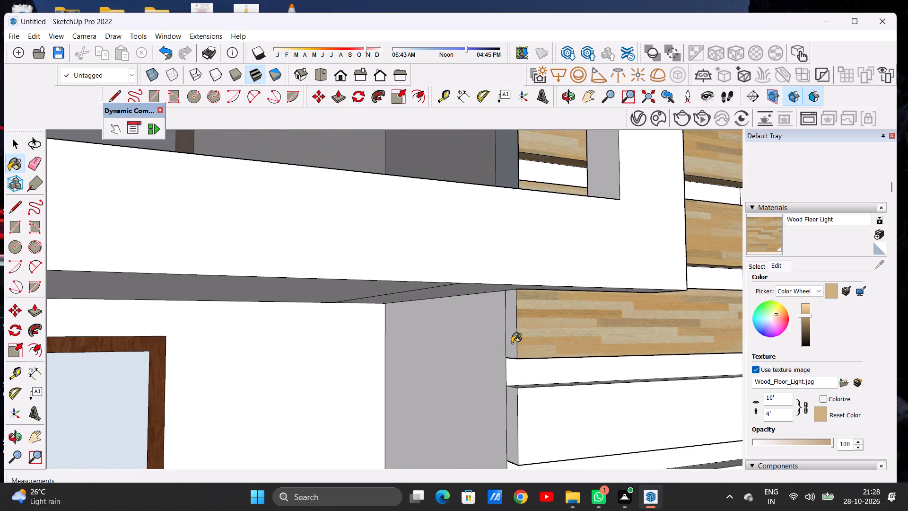
left_click(510, 341)
Paint the front faces of the fourteenth and fifteenth slats with Wood Floor Light.
scroll(496, 345, "down", 6)
scroll(451, 340, "down", 6)
middle_click_drag(514, 315, 611, 370)
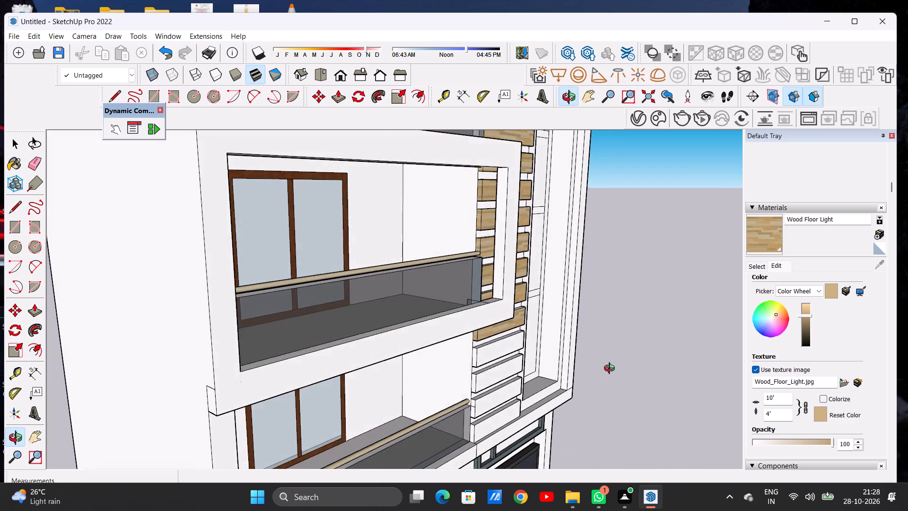
middle_click_drag(611, 370, 443, 314)
scroll(445, 312, "down", 6)
middle_click_drag(506, 361, 392, 372)
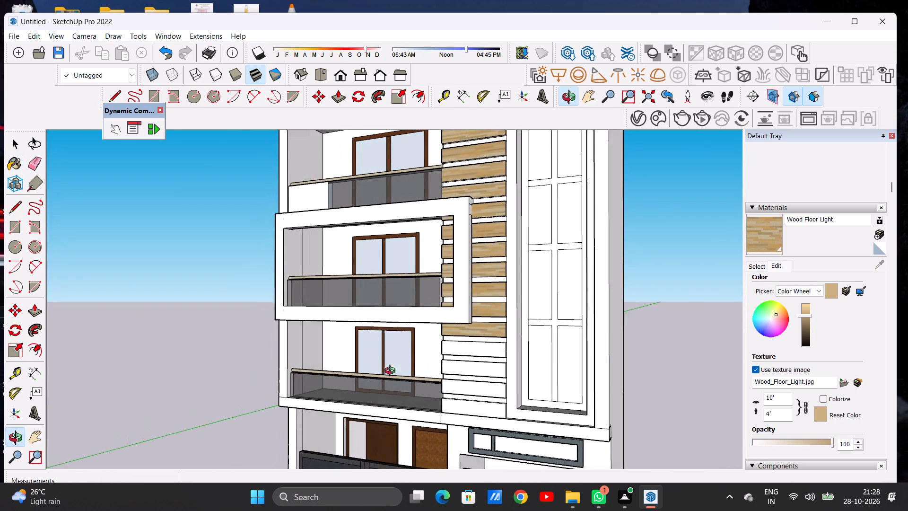
middle_click_drag(392, 372, 370, 384)
scroll(489, 391, "up", 2)
scroll(489, 391, "down", 1)
scroll(489, 391, "up", 12)
left_click(486, 294)
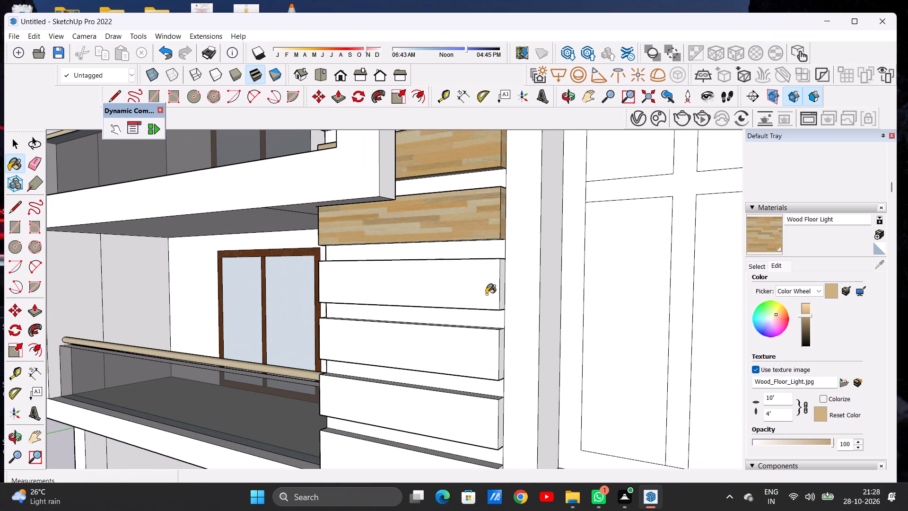
left_click(483, 352)
Paint the tall-window-side and balcony-side end faces of the fourteenth and fifteenth slats with Wood Floor Light.
middle_click_drag(497, 340, 451, 363)
scroll(466, 362, "up", 5)
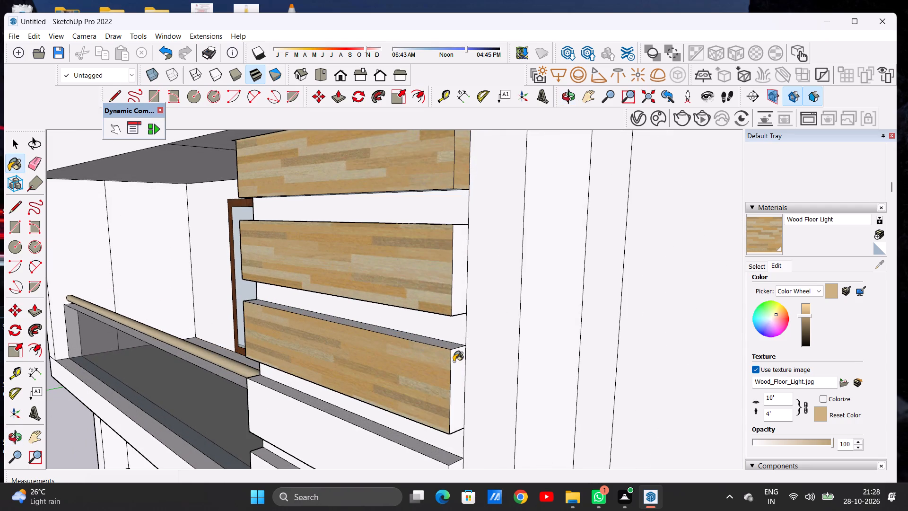
left_click(454, 361)
left_click(457, 300)
scroll(478, 308, "down", 1)
scroll(478, 308, "up", 1)
scroll(479, 308, "down", 13)
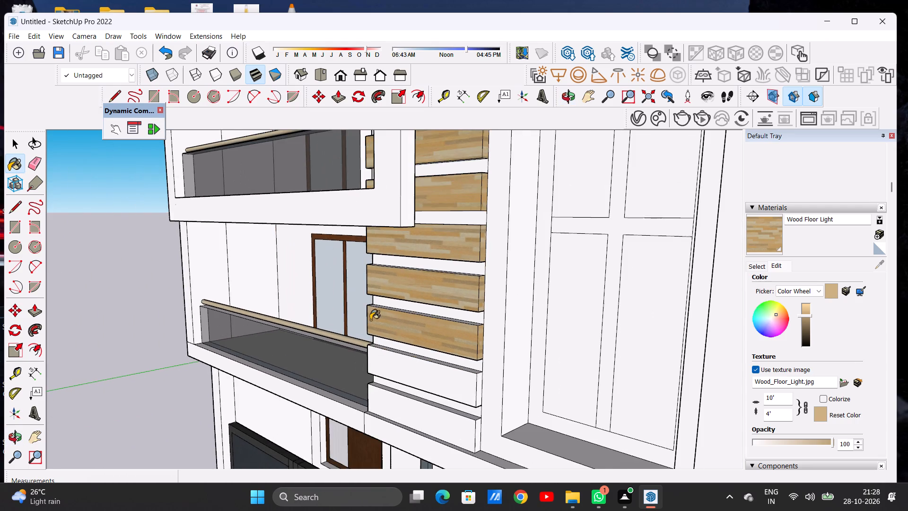
middle_click_drag(370, 320, 667, 320)
scroll(493, 276, "up", 1)
scroll(493, 276, "down", 1)
scroll(493, 276, "up", 13)
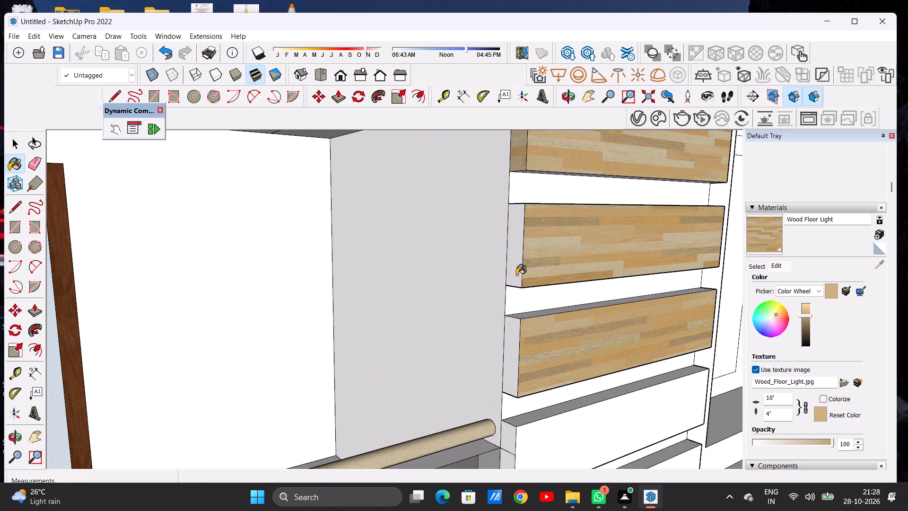
left_click(516, 275)
left_click(509, 324)
Paint the upward-facing surfaces of the fourteenth and fifteenth slats with Wood Floor Light.
scroll(453, 302, "down", 8)
middle_click_drag(512, 283, 499, 335)
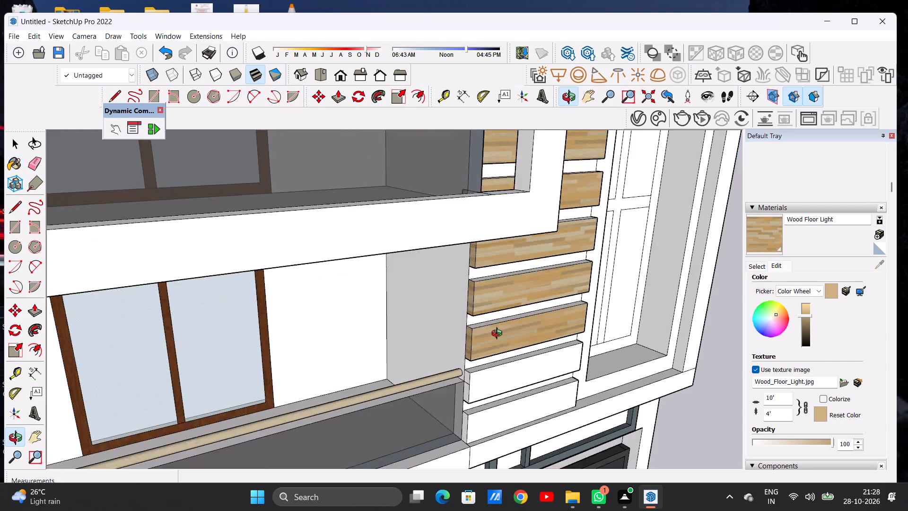
middle_click_drag(499, 335, 504, 359)
scroll(504, 359, "up", 1)
scroll(504, 359, "down", 1)
scroll(504, 359, "up", 6)
scroll(469, 245, "up", 1)
scroll(469, 245, "down", 2)
scroll(469, 245, "up", 4)
left_click(457, 237)
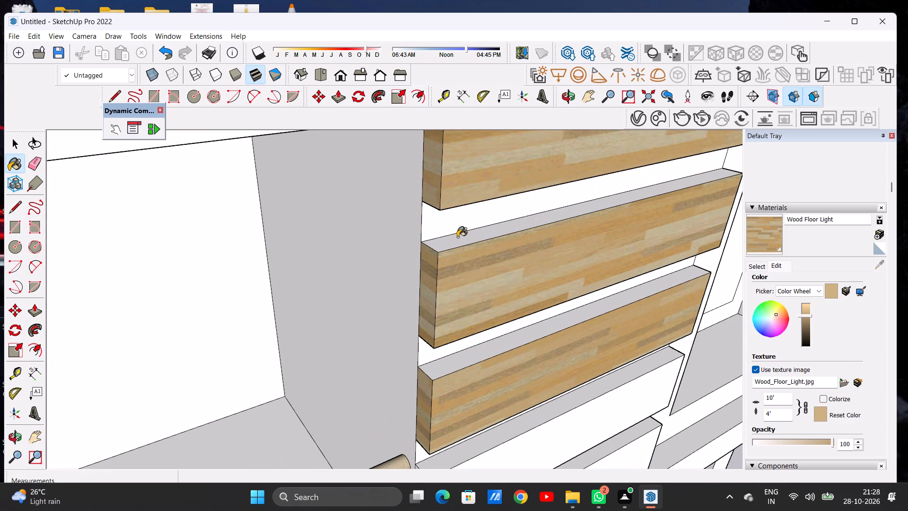
left_click(466, 357)
Paint the front faces of the two lowest slats with Wood Floor Light.
scroll(455, 352, "down", 6)
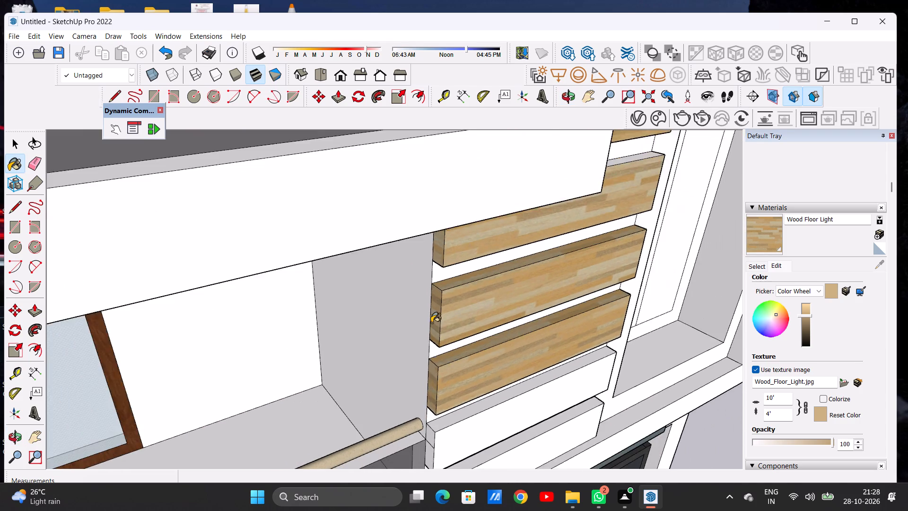
scroll(431, 323, "down", 12)
middle_click_drag(525, 319, 305, 270)
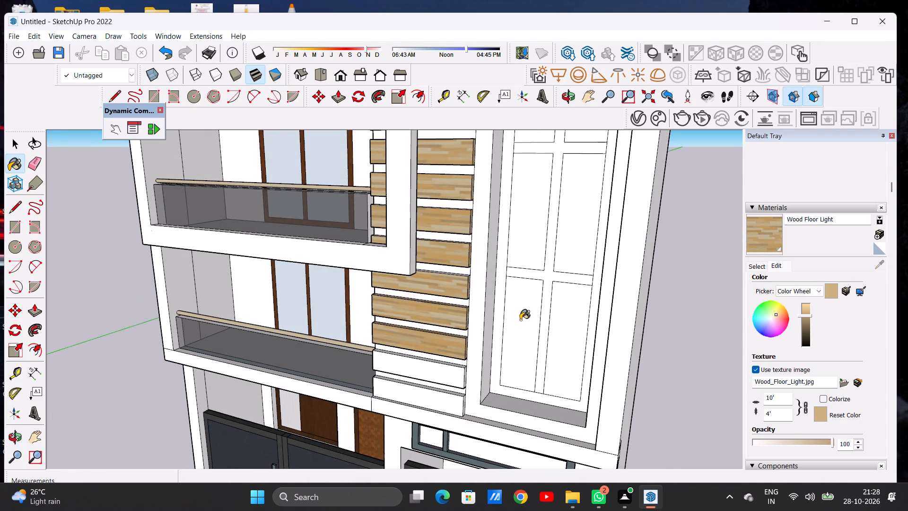
scroll(500, 300, "down", 3)
scroll(500, 300, "up", 1)
scroll(500, 300, "down", 2)
scroll(468, 369, "up", 4)
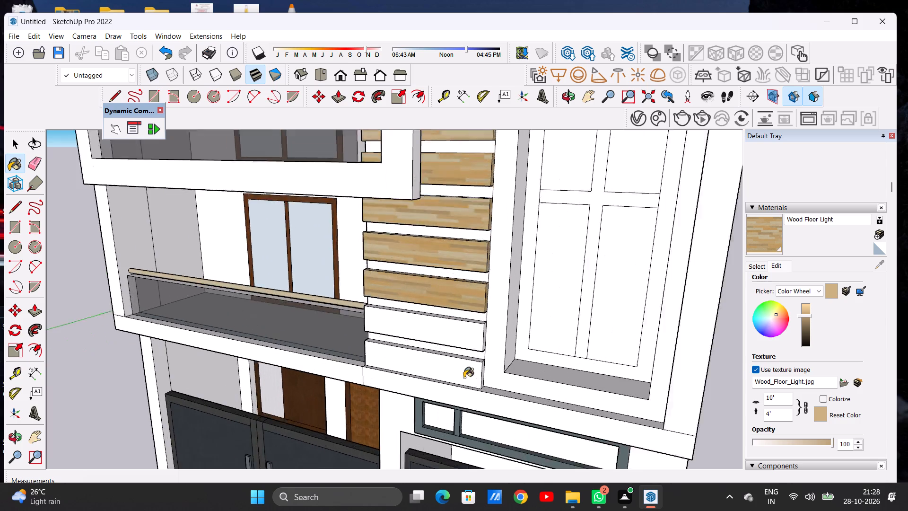
scroll(464, 378, "up", 7)
scroll(470, 381, "down", 1)
scroll(470, 381, "up", 3)
left_click(482, 301)
left_click(480, 361)
Paint the tall-window-side end faces and upward-facing surfaces of the two lowest slats with Wood Floor Light.
middle_click_drag(470, 344, 421, 350)
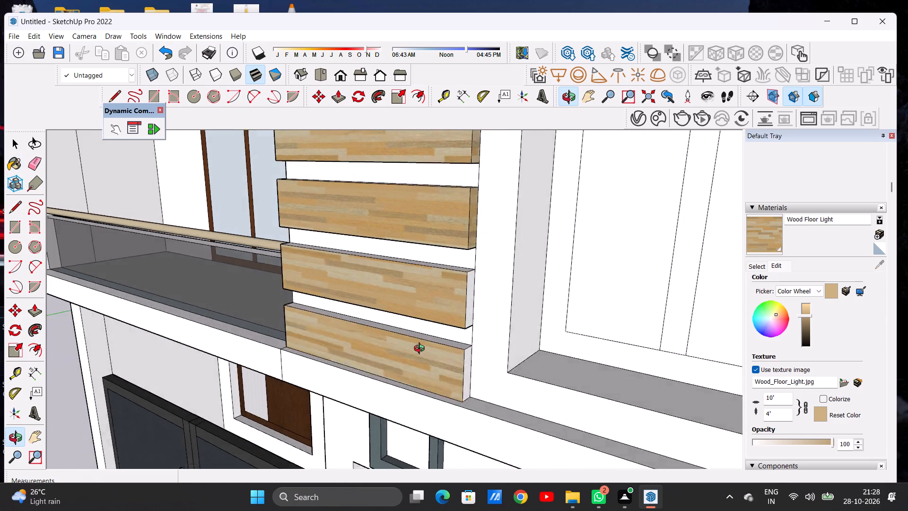
middle_click_drag(421, 350, 415, 376)
scroll(463, 388, "up", 8)
left_click(439, 387)
left_click(440, 306)
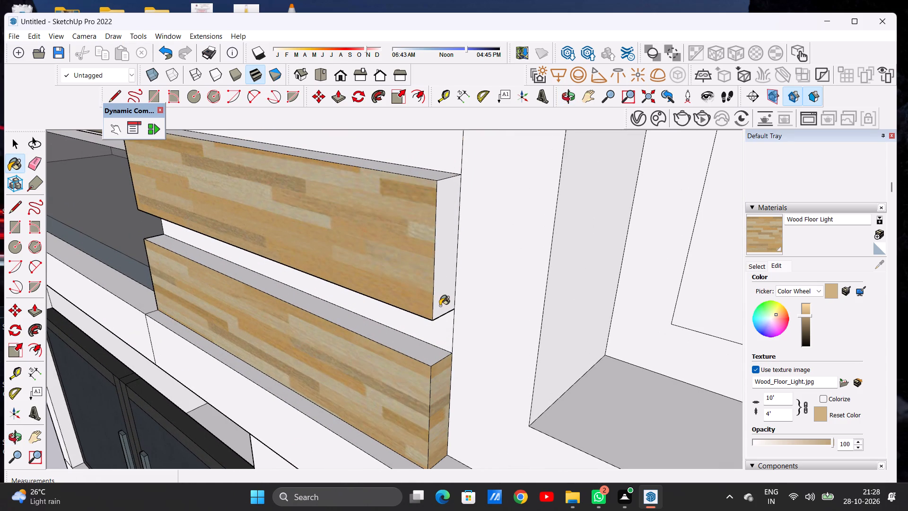
left_click(437, 178)
left_click(436, 358)
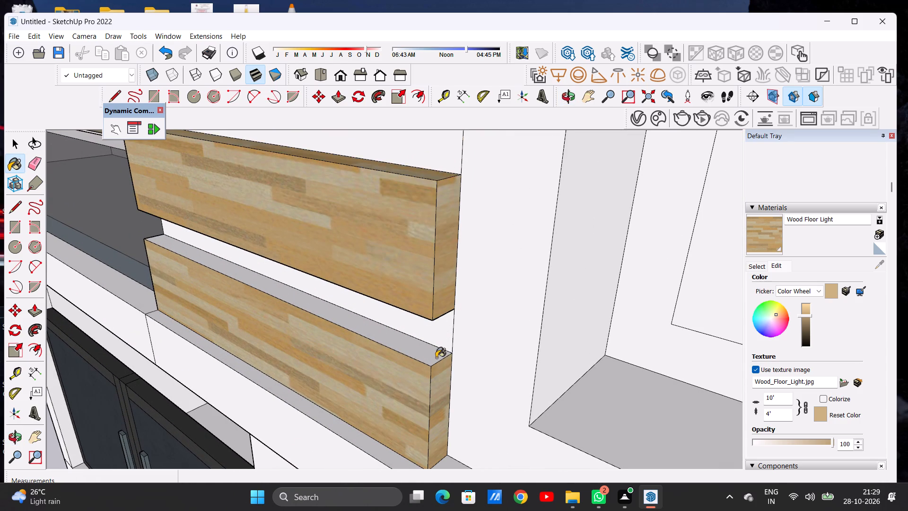
Paint the balcony-side end faces of the two lowest slats with Wood Floor Light, including both parts of the upper one's split face.
scroll(526, 323, "down", 20)
middle_click_drag(403, 310, 662, 281)
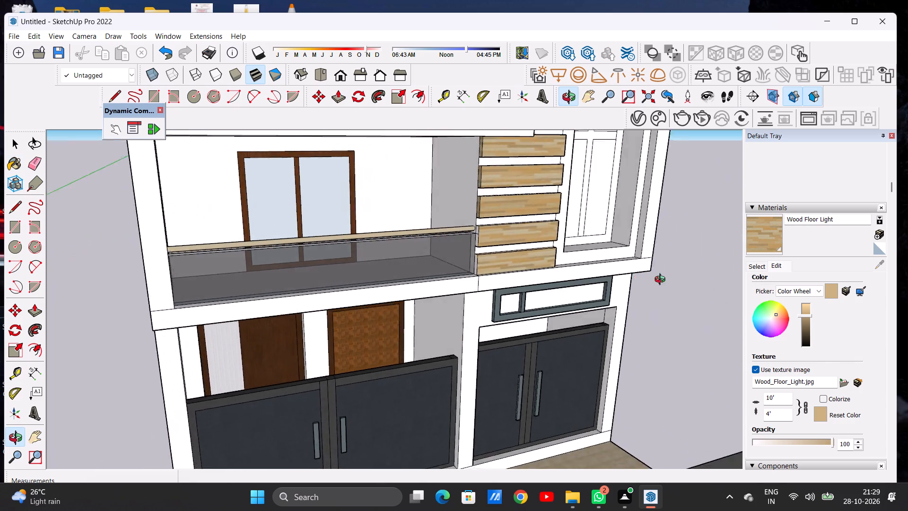
middle_click_drag(662, 281, 710, 273)
scroll(454, 241, "up", 4)
scroll(454, 239, "down", 1)
scroll(454, 239, "up", 5)
scroll(481, 228, "down", 2)
scroll(481, 228, "up", 11)
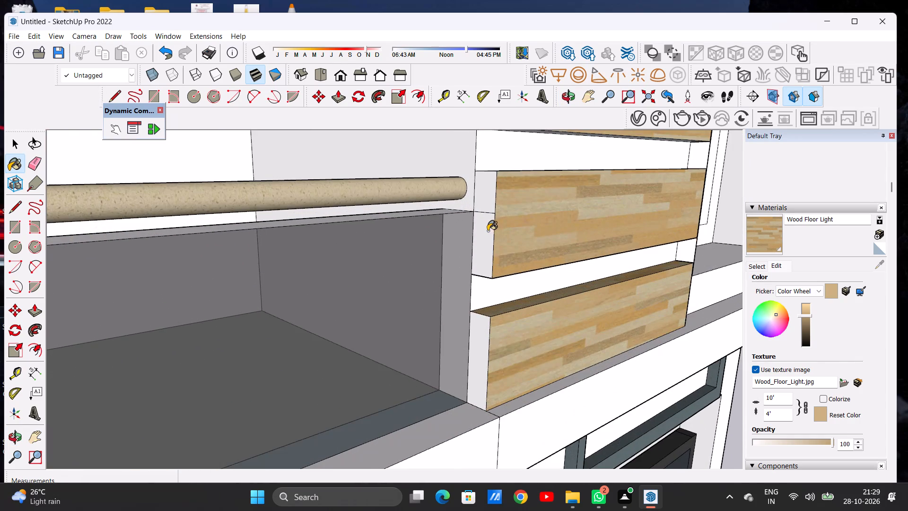
left_click(488, 231)
left_click(484, 203)
left_click(480, 341)
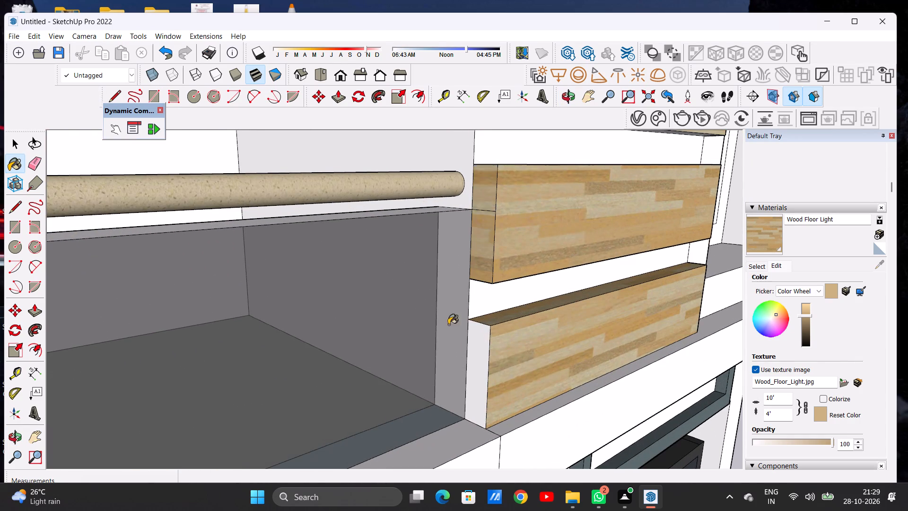
Paint the upward-facing surface of the fifth slat from the bottom, at the projecting balcony frame's lower corner, with Wood Floor Light.
scroll(437, 330, "down", 20)
scroll(437, 330, "down", 1)
middle_click_drag(446, 306, 368, 373)
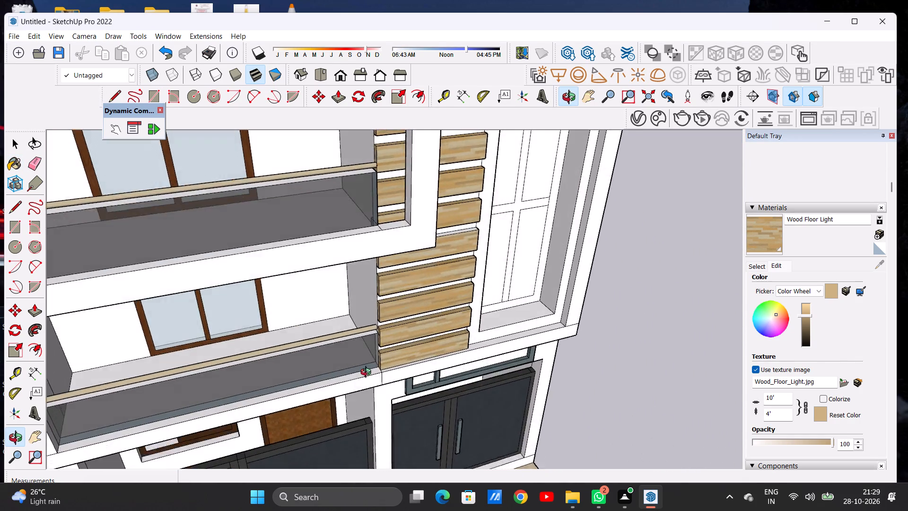
middle_click_drag(368, 373, 363, 395)
scroll(410, 330, "up", 1)
scroll(410, 328, "down", 1)
scroll(410, 327, "up", 11)
scroll(410, 328, "down", 11)
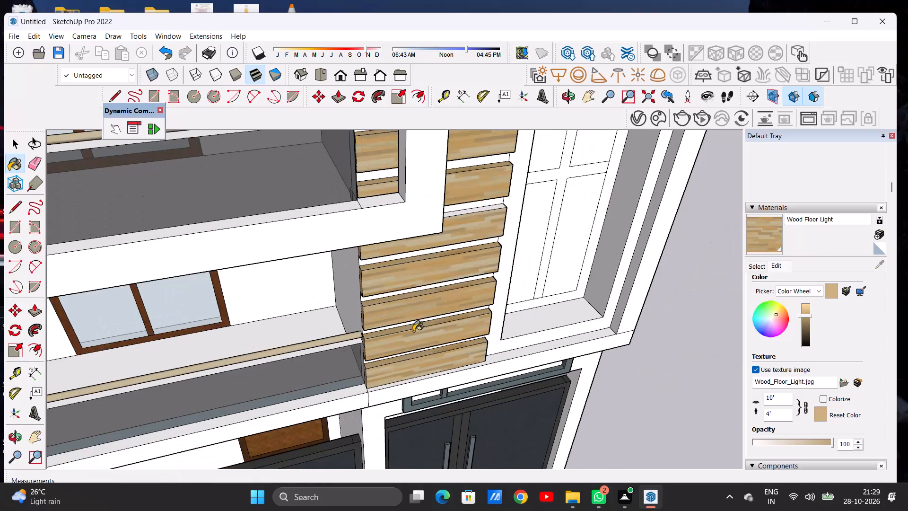
scroll(429, 292, "down", 1)
scroll(458, 221, "down", 1)
scroll(460, 229, "up", 9)
scroll(472, 246, "down", 1)
scroll(472, 246, "up", 7)
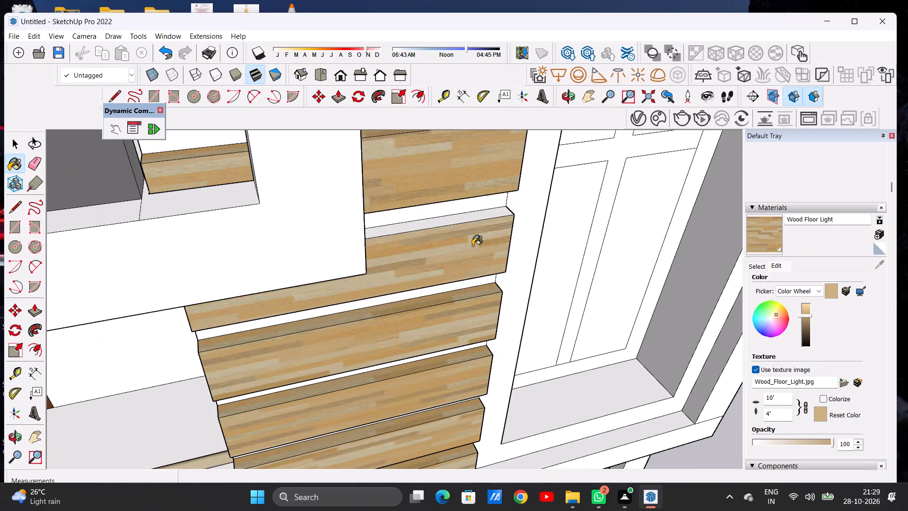
middle_click_drag(472, 239, 472, 260)
left_click(453, 232)
Examine the slat column and facade from above and from the front for remaining unpainted slat surfaces.
scroll(462, 247, "down", 7)
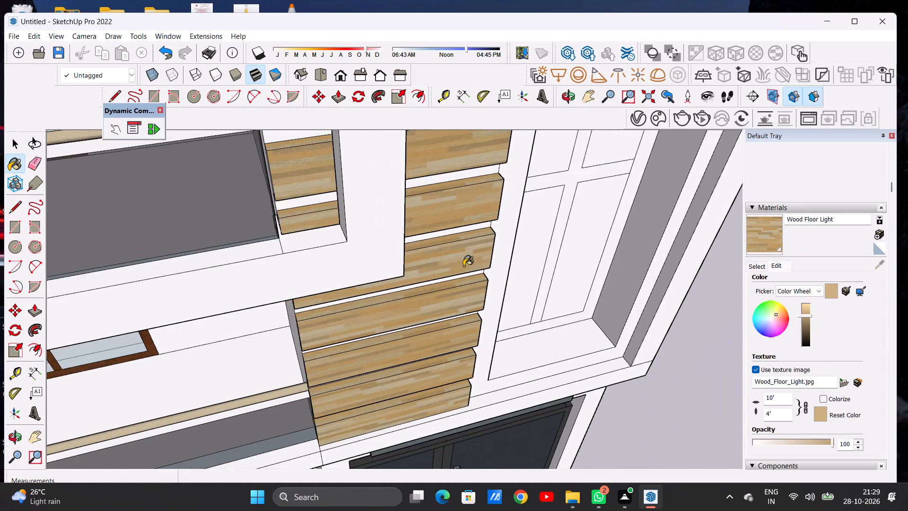
scroll(463, 283, "down", 4)
scroll(471, 326, "up", 14)
scroll(418, 325, "down", 12)
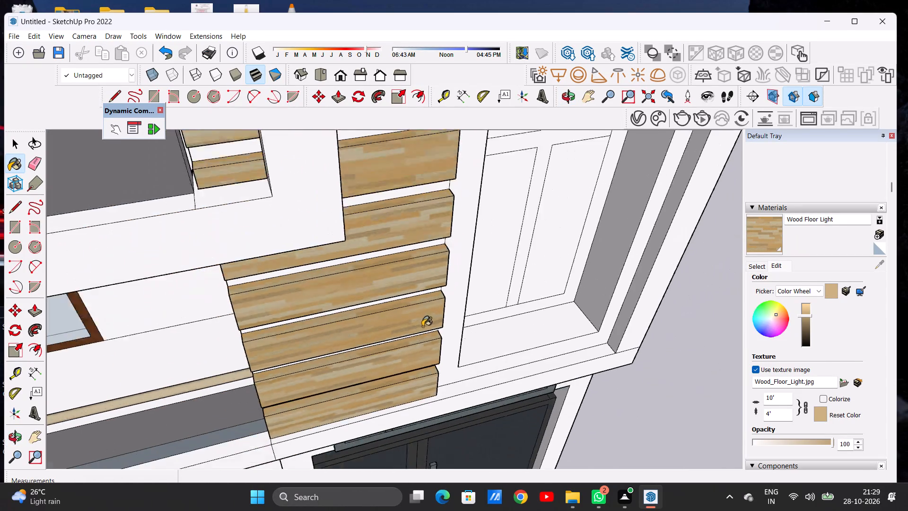
scroll(422, 326, "down", 9)
scroll(425, 230, "up", 6)
middle_click_drag(427, 262, 424, 318)
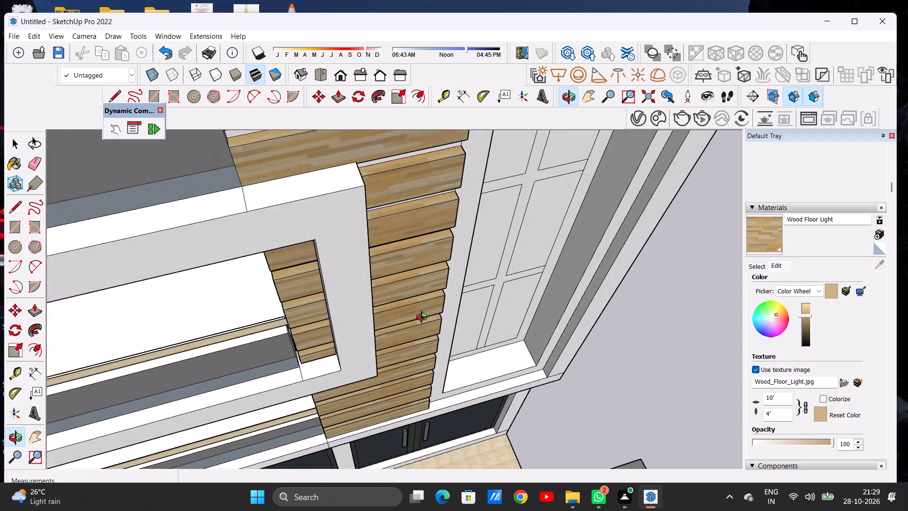
middle_click_drag(424, 318, 377, 346)
scroll(386, 304, "down", 14)
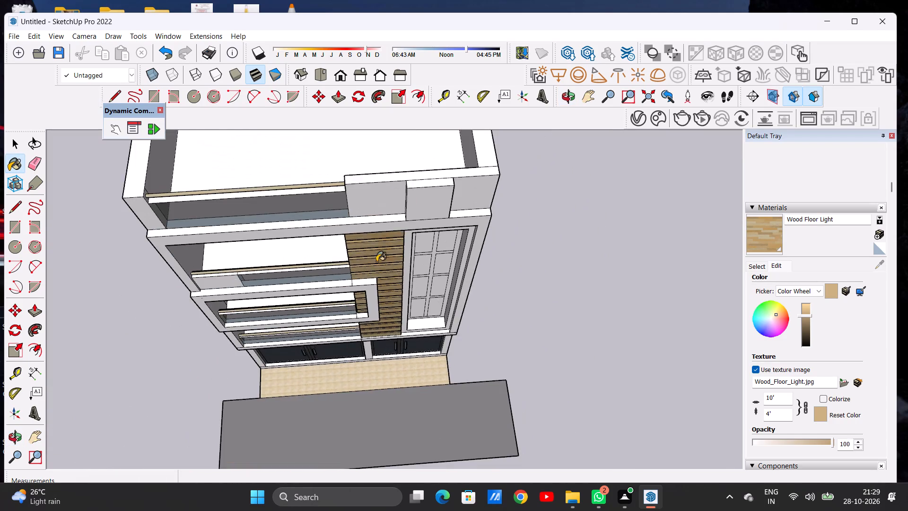
scroll(376, 262, "down", 8)
middle_click_drag(397, 314, 378, 211)
middle_click_drag(387, 317, 375, 232)
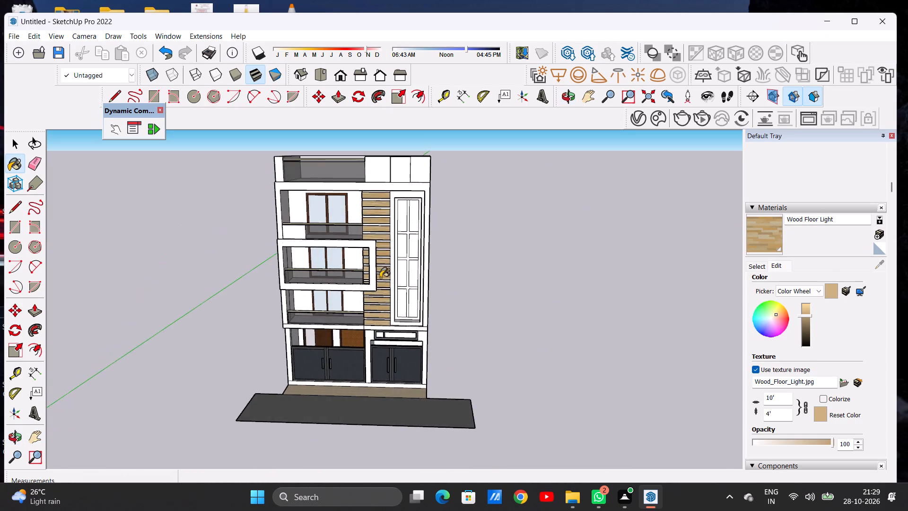
Paint the undersides of the second to fifth slats from the bottom with Wood Floor Light.
scroll(382, 293, "up", 15)
middle_click_drag(375, 355, 387, 174)
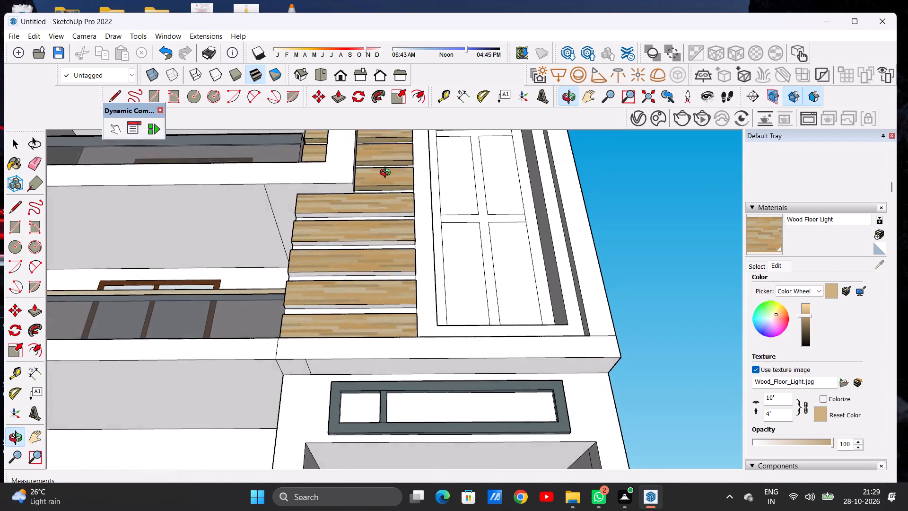
middle_click_drag(387, 174, 312, 199)
scroll(368, 216, "up", 2)
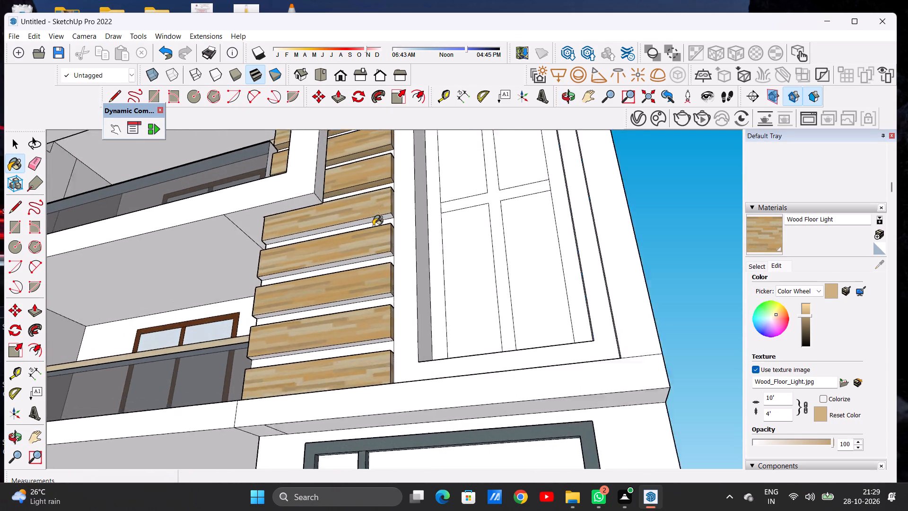
scroll(373, 226, "up", 9)
left_click(385, 206)
scroll(407, 198, "down", 15)
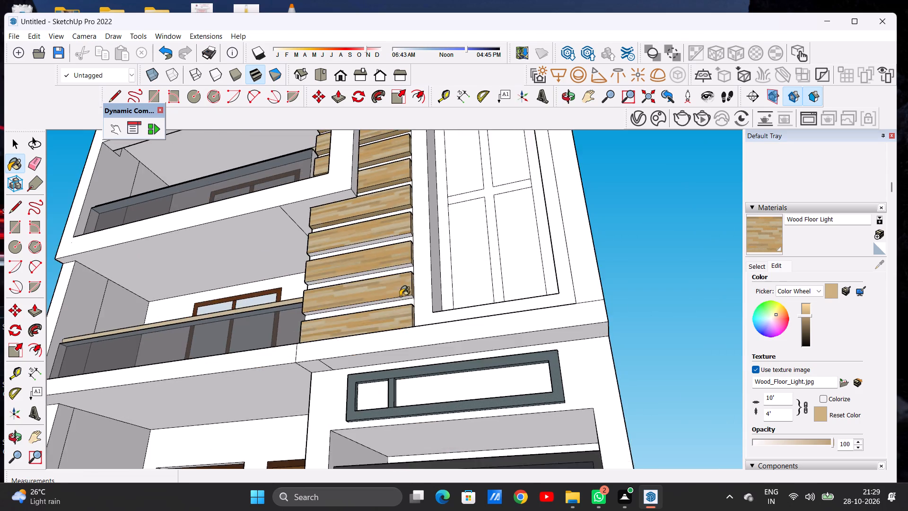
middle_click_drag(400, 299, 372, 285)
scroll(393, 234, "up", 9)
left_click(388, 226)
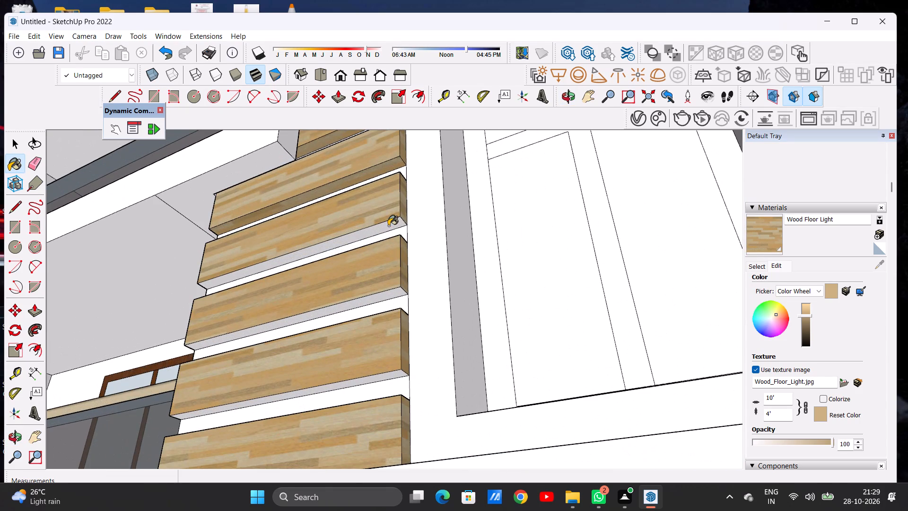
scroll(394, 297, "up", 7)
left_click(396, 285)
scroll(428, 231, "down", 14)
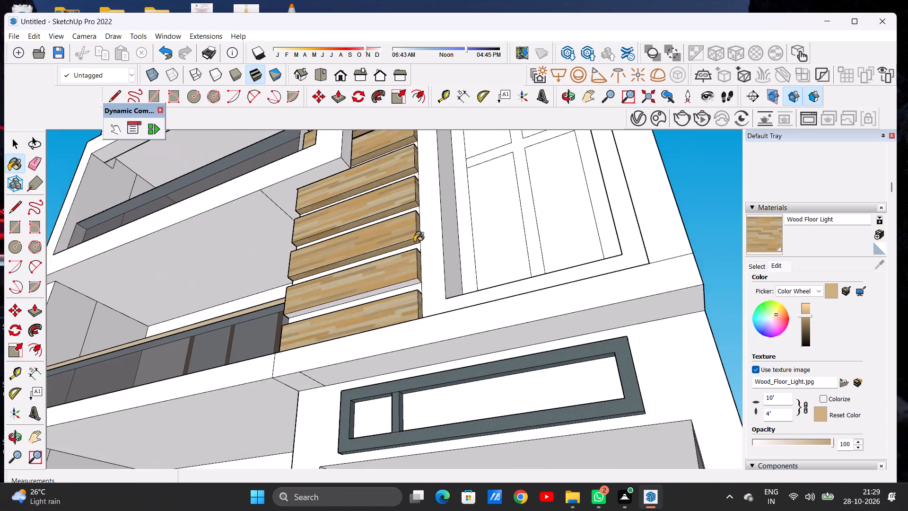
scroll(408, 285, "up", 13)
left_click(408, 277)
scroll(449, 262, "down", 17)
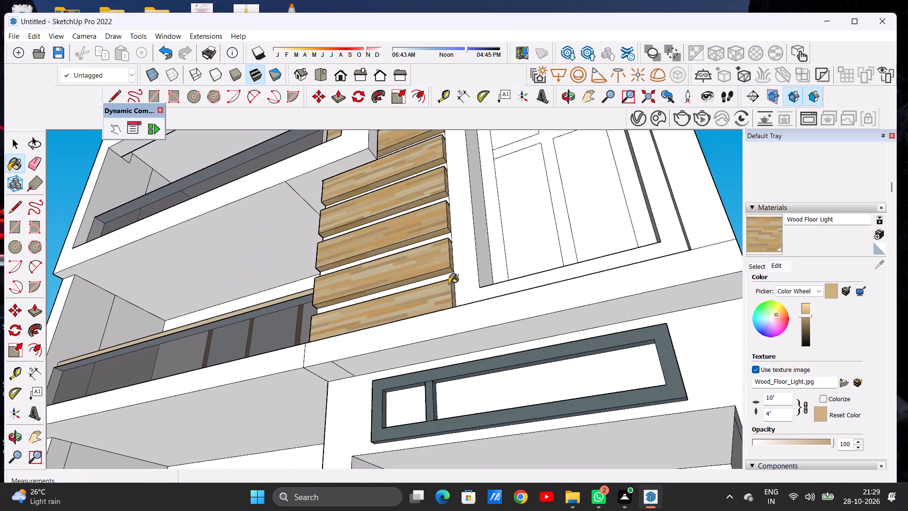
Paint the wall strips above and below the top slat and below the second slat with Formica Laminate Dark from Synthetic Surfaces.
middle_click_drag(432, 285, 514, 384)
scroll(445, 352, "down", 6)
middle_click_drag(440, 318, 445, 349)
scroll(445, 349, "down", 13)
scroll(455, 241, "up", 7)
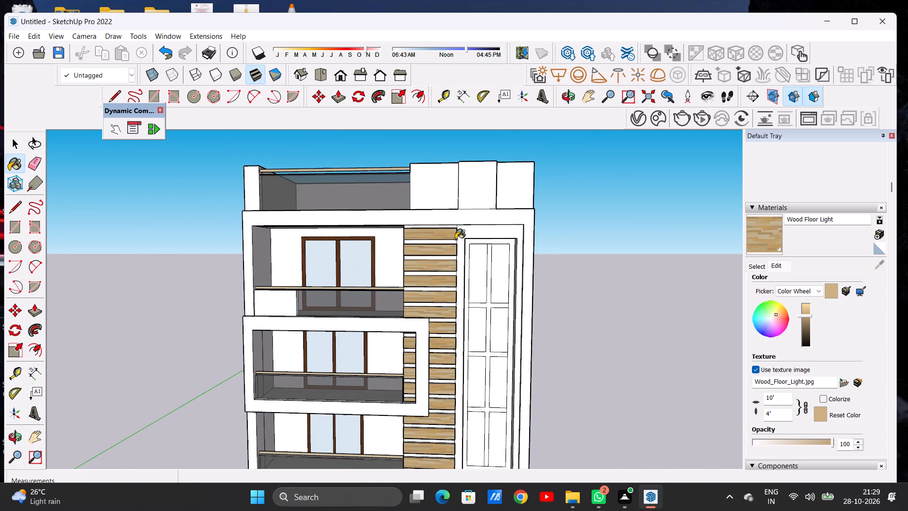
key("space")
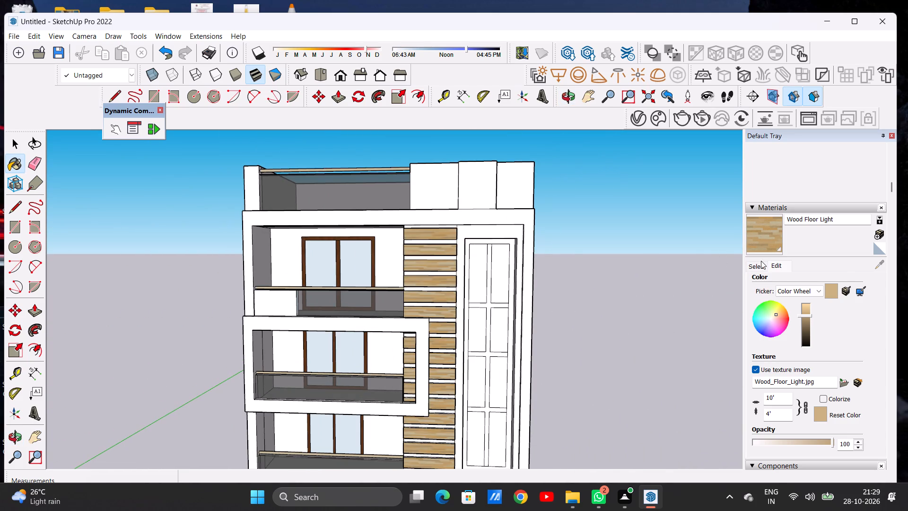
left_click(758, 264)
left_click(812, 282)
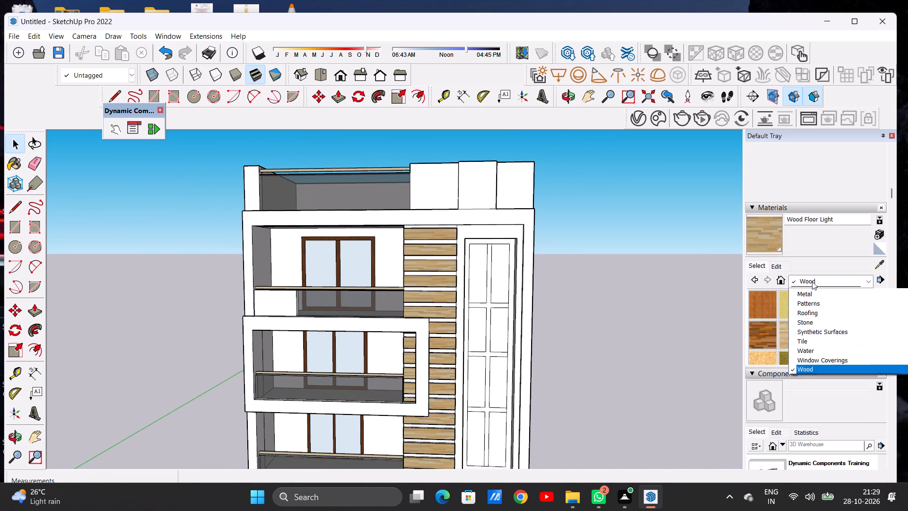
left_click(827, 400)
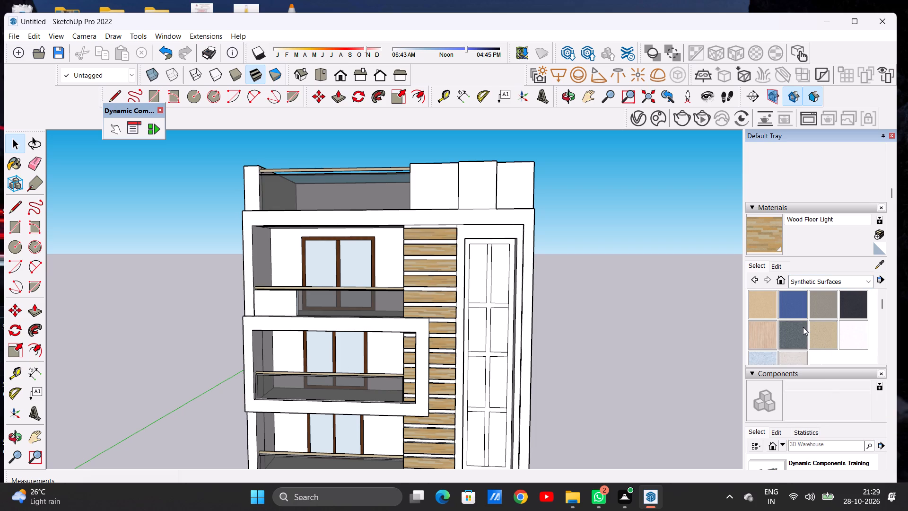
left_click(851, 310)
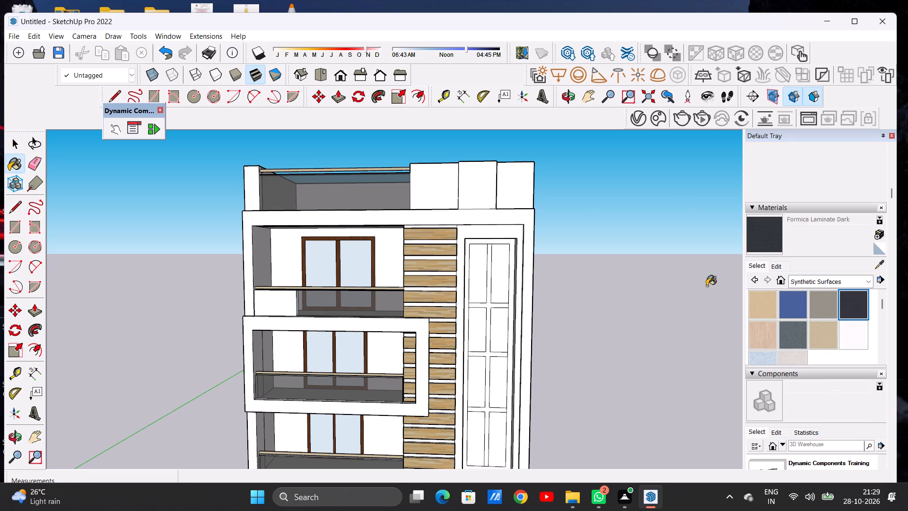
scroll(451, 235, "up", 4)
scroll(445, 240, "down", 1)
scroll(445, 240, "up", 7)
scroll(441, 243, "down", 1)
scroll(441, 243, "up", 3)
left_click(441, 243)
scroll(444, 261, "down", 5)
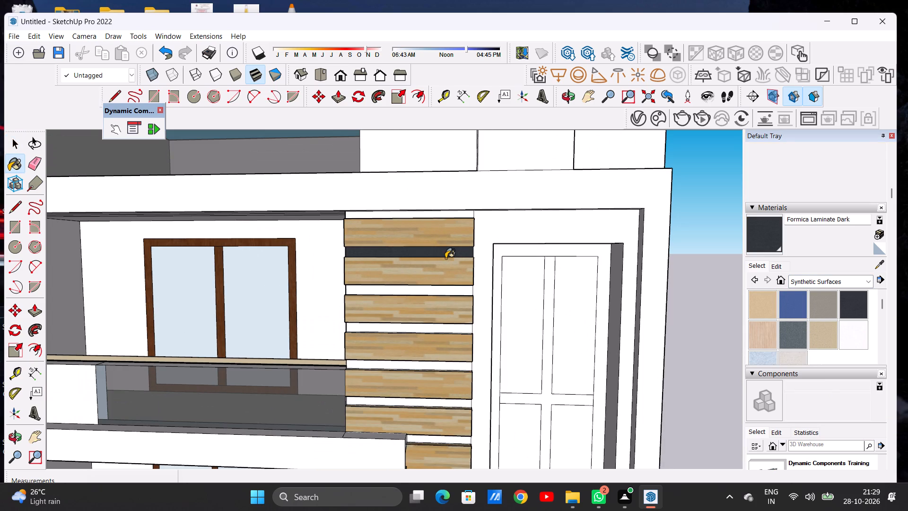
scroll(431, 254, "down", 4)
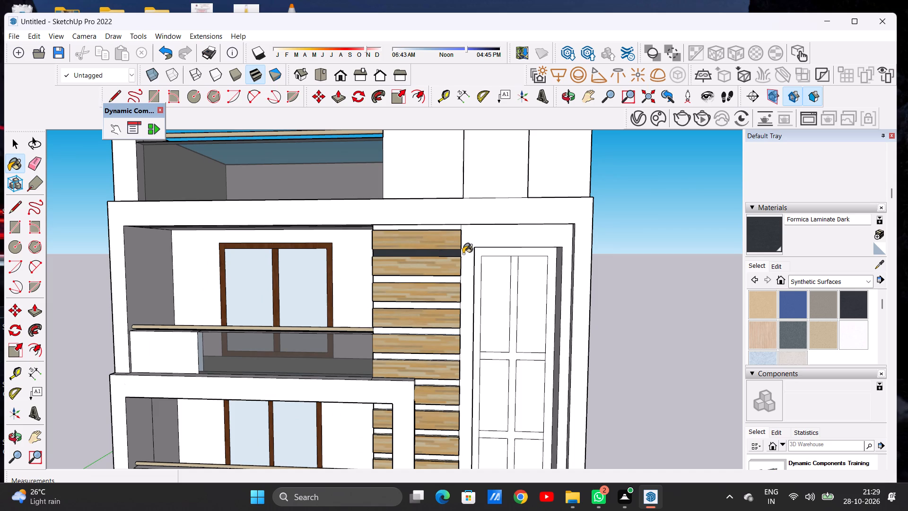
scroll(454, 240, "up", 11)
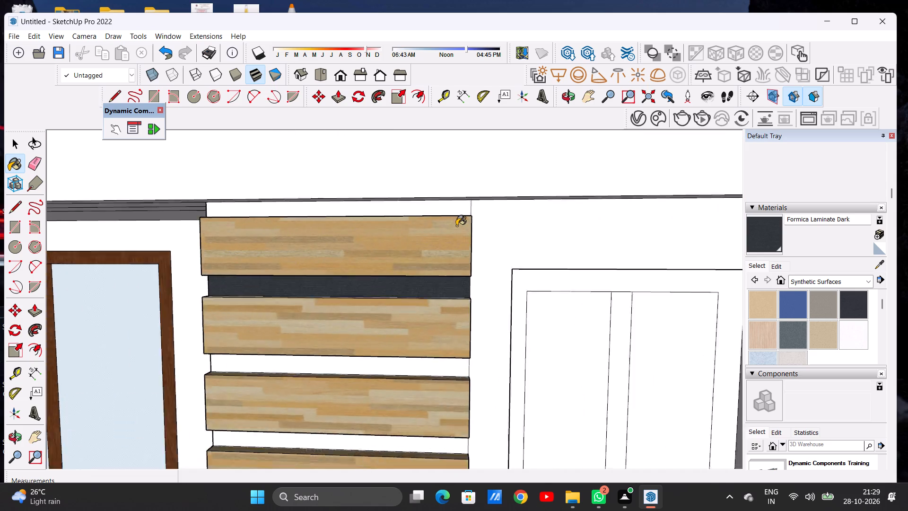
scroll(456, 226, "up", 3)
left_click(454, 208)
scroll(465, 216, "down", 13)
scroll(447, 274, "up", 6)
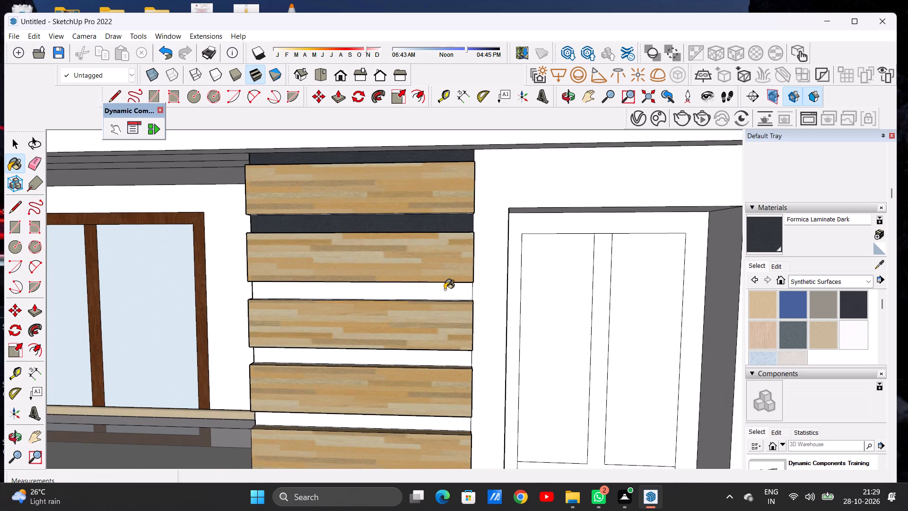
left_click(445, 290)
Paint the wall strips above and below the top slat and below the second slat with Formica Graystone from Synthetic Surfaces.
scroll(432, 262, "down", 17)
scroll(427, 258, "down", 8)
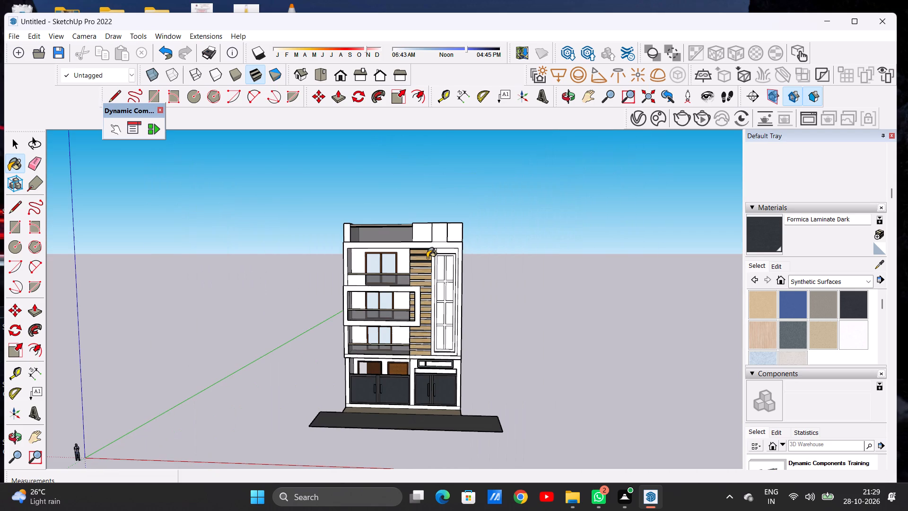
scroll(427, 258, "up", 4)
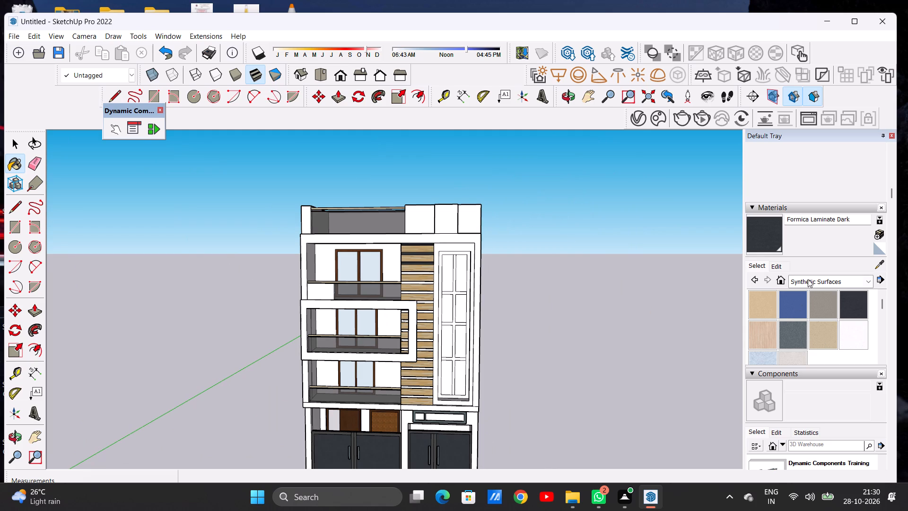
left_click(827, 301)
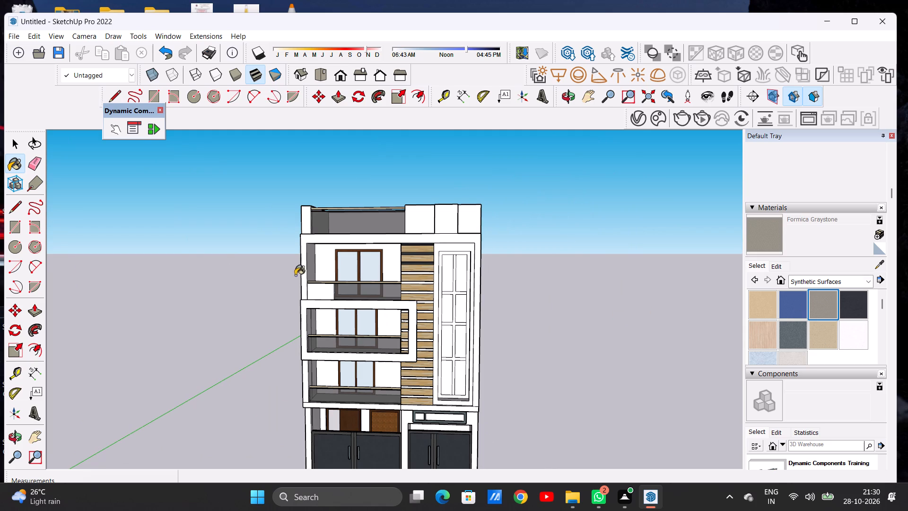
scroll(297, 274, "up", 6)
scroll(461, 255, "down", 1)
scroll(461, 255, "up", 7)
scroll(513, 250, "down", 1)
scroll(513, 250, "up", 4)
left_click(481, 247)
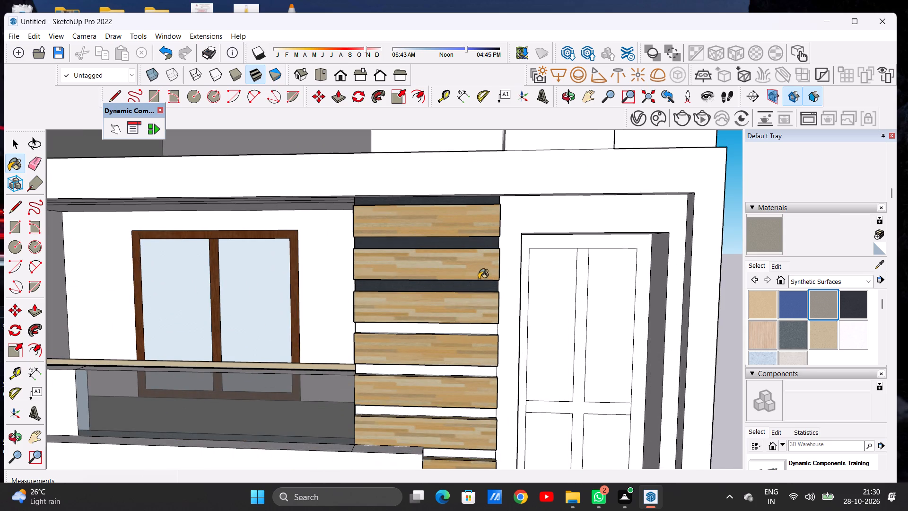
left_click(479, 291)
left_click(491, 201)
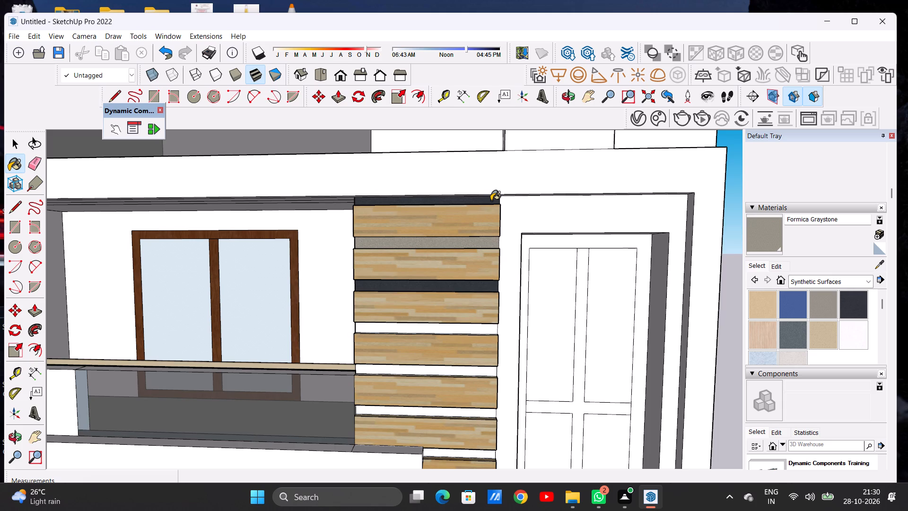
scroll(484, 288, "up", 11)
left_click(480, 276)
middle_click_drag(471, 283, 471, 370)
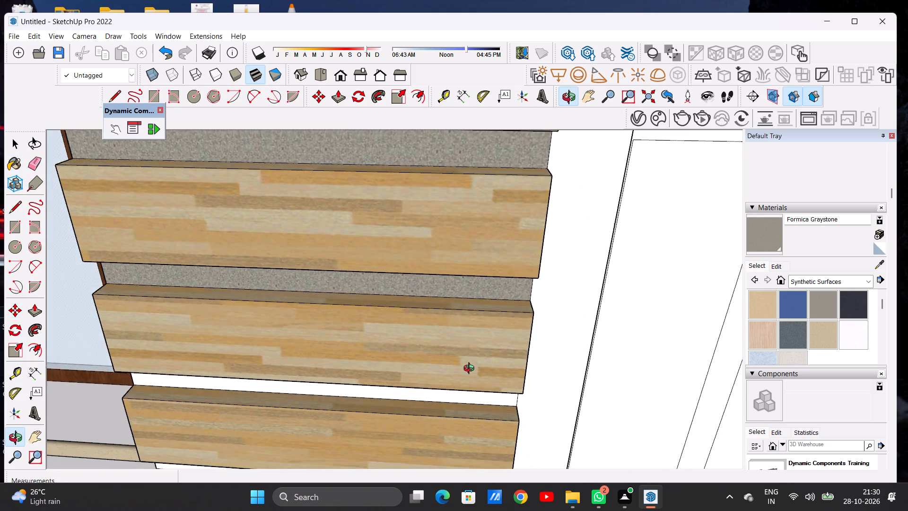
middle_click_drag(471, 370, 478, 298)
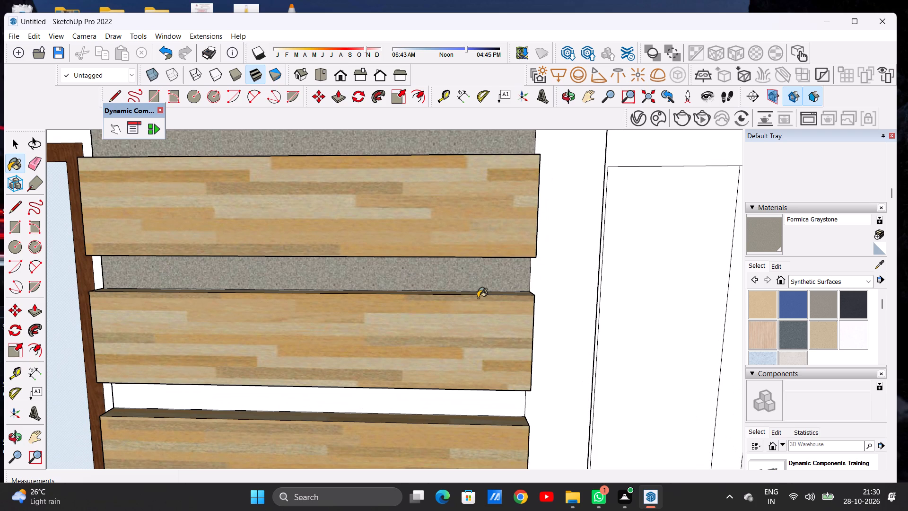
Paint the wall strips below the third and fourth slats from the top with Formica Graystone.
scroll(478, 298, "down", 8)
scroll(474, 259, "down", 8)
scroll(476, 339, "up", 10)
scroll(480, 320, "down", 1)
scroll(480, 320, "up", 4)
left_click(497, 237)
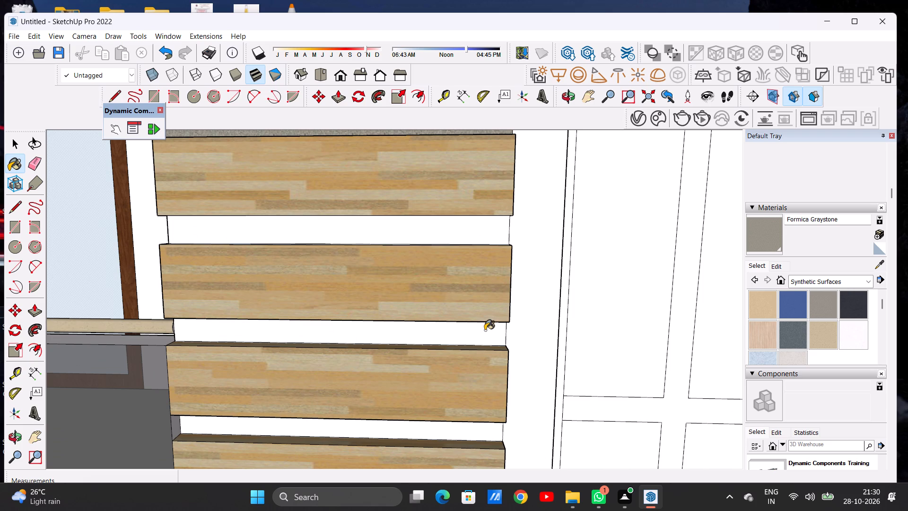
left_click(485, 330)
Paint the wall strips below the fifth and sixth slats from the top, near the projecting balcony frame's upper corner, with Formica Graystone.
scroll(472, 277, "down", 6)
scroll(472, 277, "up", 1)
scroll(472, 277, "down", 18)
scroll(437, 280, "up", 1)
middle_click_drag(475, 323, 374, 310)
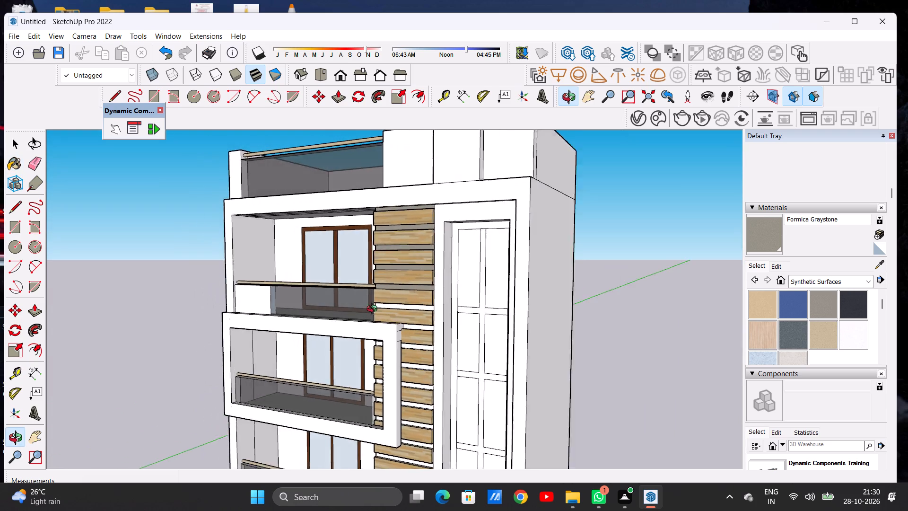
middle_click_drag(374, 310, 365, 318)
scroll(410, 322, "up", 3)
scroll(411, 325, "down", 1)
scroll(411, 326, "up", 17)
left_click(446, 337)
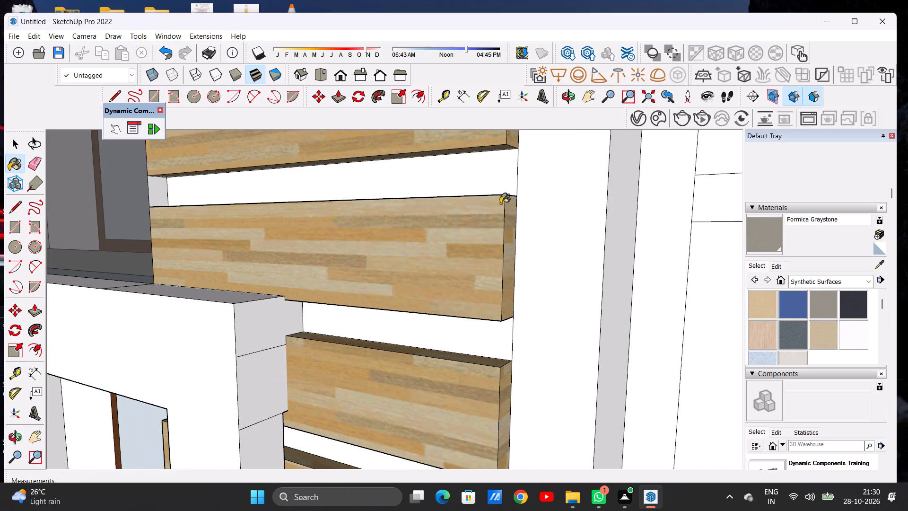
left_click(497, 185)
scroll(473, 206, "down", 20)
scroll(390, 209, "up", 4)
scroll(382, 214, "down", 1)
scroll(379, 217, "up", 1)
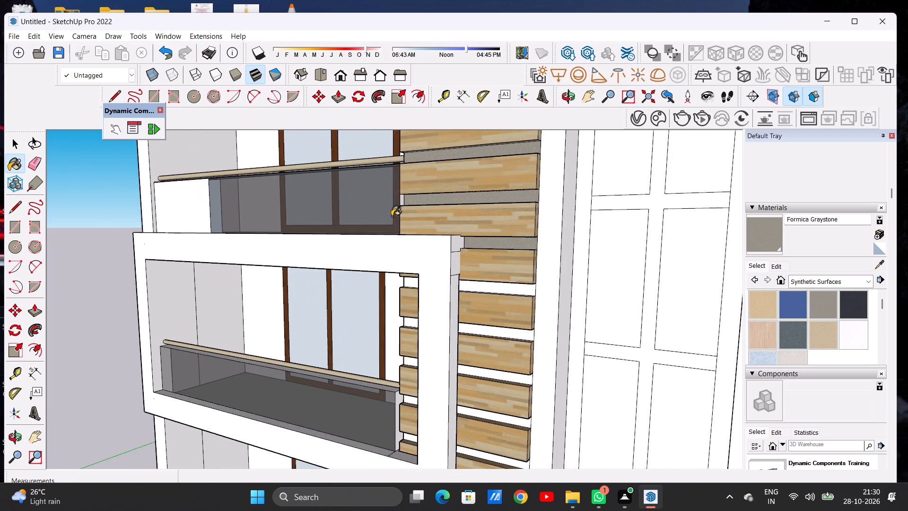
middle_click_drag(397, 216, 366, 232)
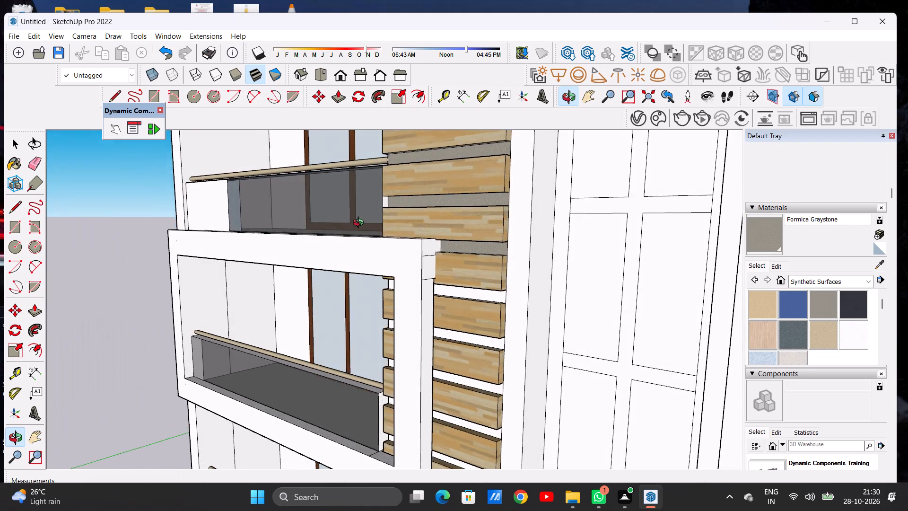
Paint the next two wall strips between slats, just below the projecting balcony frame's upper corner, with Formica Graystone.
middle_click_drag(366, 232, 397, 230)
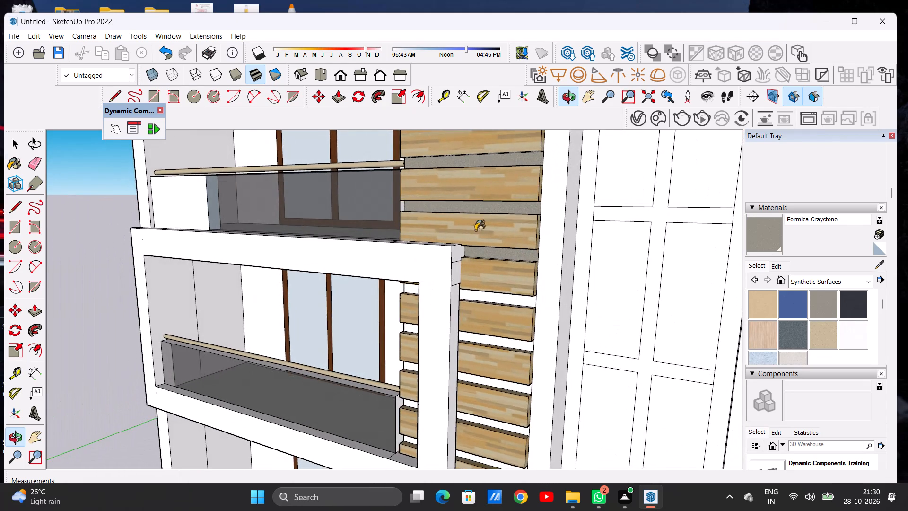
scroll(498, 230, "down", 4)
scroll(518, 283, "down", 1)
scroll(519, 286, "up", 1)
scroll(519, 291, "down", 1)
scroll(518, 294, "up", 11)
left_click(521, 276)
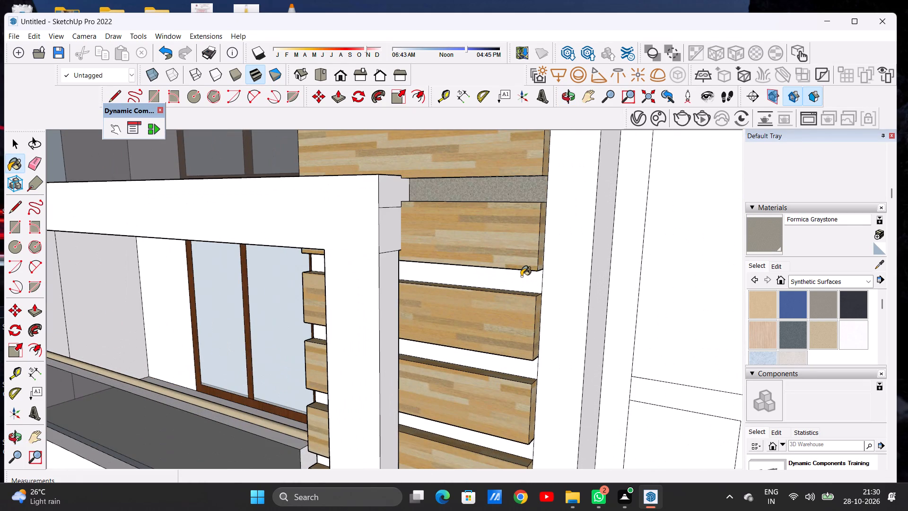
scroll(529, 273, "down", 5)
scroll(510, 230, "down", 6)
scroll(519, 282, "up", 9)
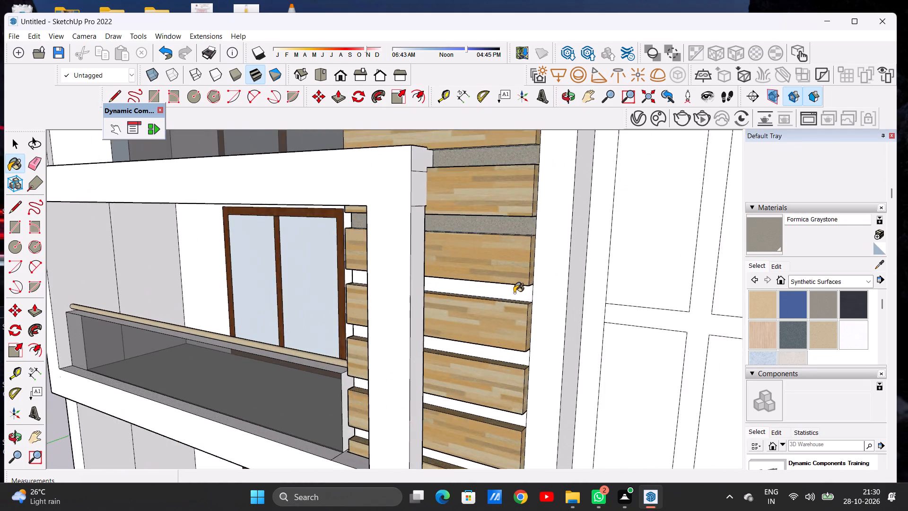
scroll(514, 293, "up", 6)
left_click(516, 295)
Paint the following two wall strips between slats, beside the middle of the projecting balcony frame's upright, with Formica Graystone.
scroll(496, 244, "down", 8)
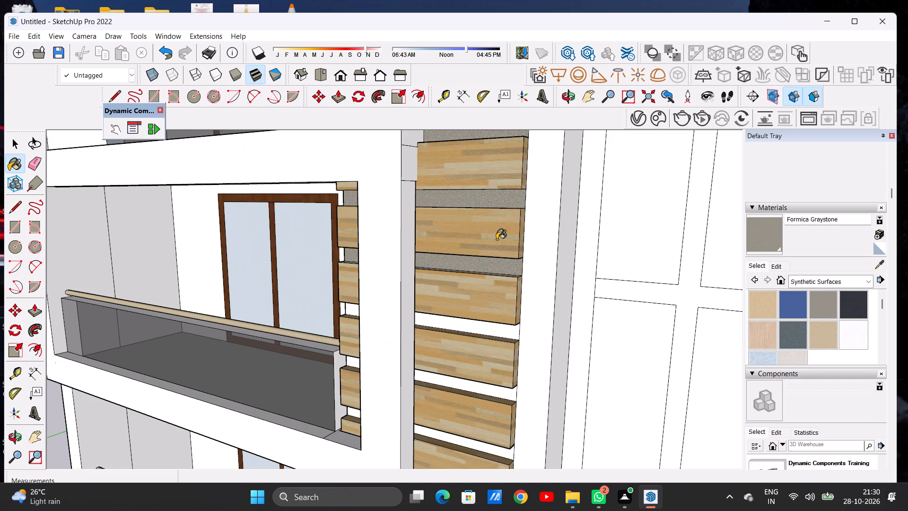
scroll(504, 233, "down", 5)
scroll(504, 228, "up", 1)
scroll(504, 224, "down", 3)
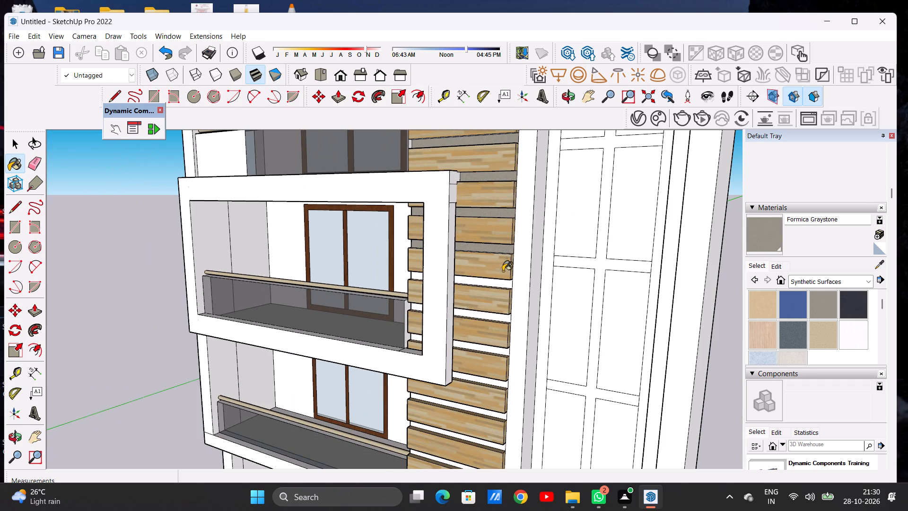
scroll(502, 296, "up", 14)
left_click(511, 252)
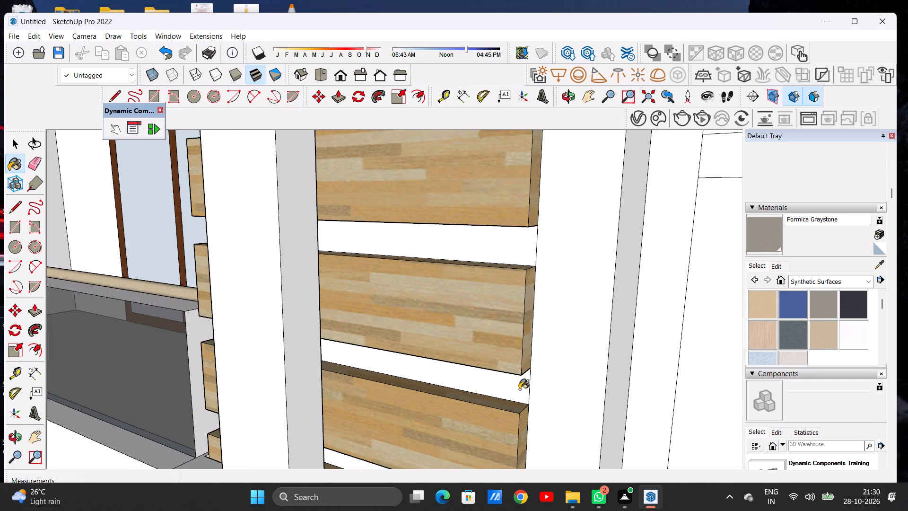
left_click(519, 389)
Paint the three wall strips between slats around the projecting balcony frame's lower corner with Formica Graystone.
scroll(515, 291, "down", 13)
scroll(496, 243, "down", 4)
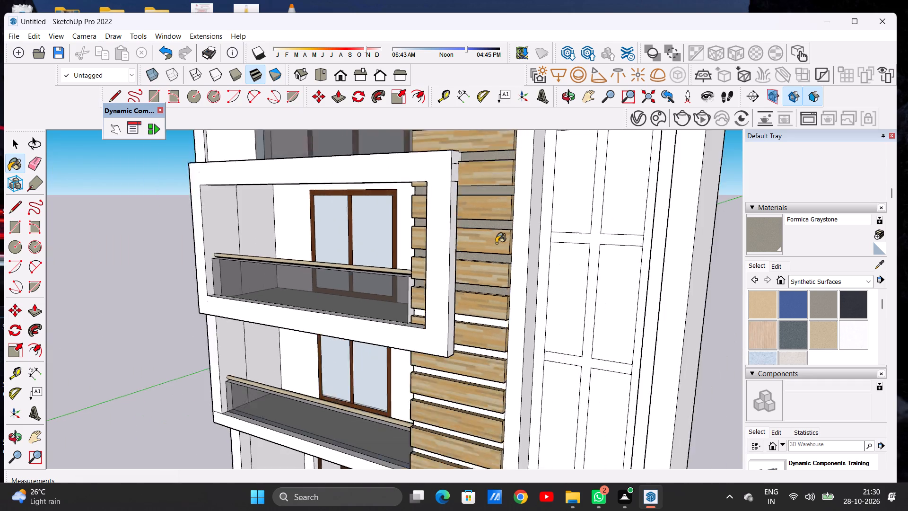
scroll(496, 243, "down", 5)
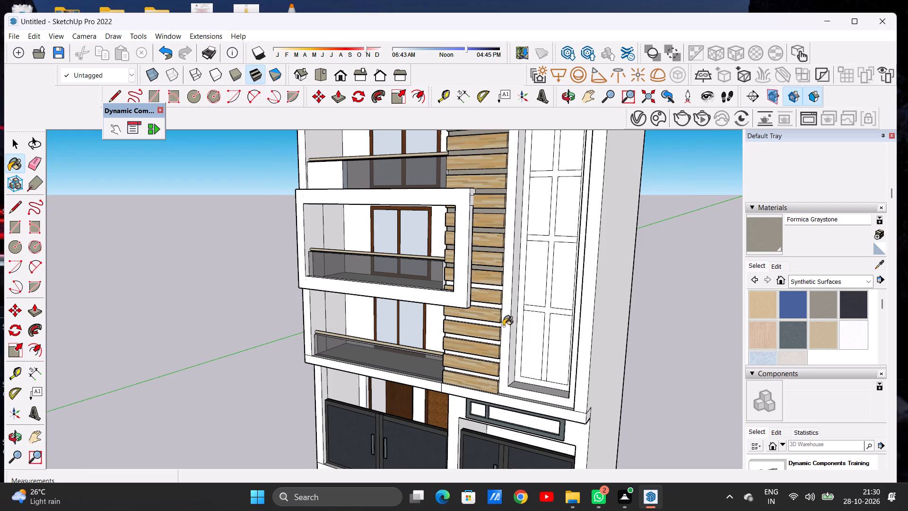
scroll(506, 324, "up", 6)
scroll(495, 280, "up", 8)
left_click(492, 233)
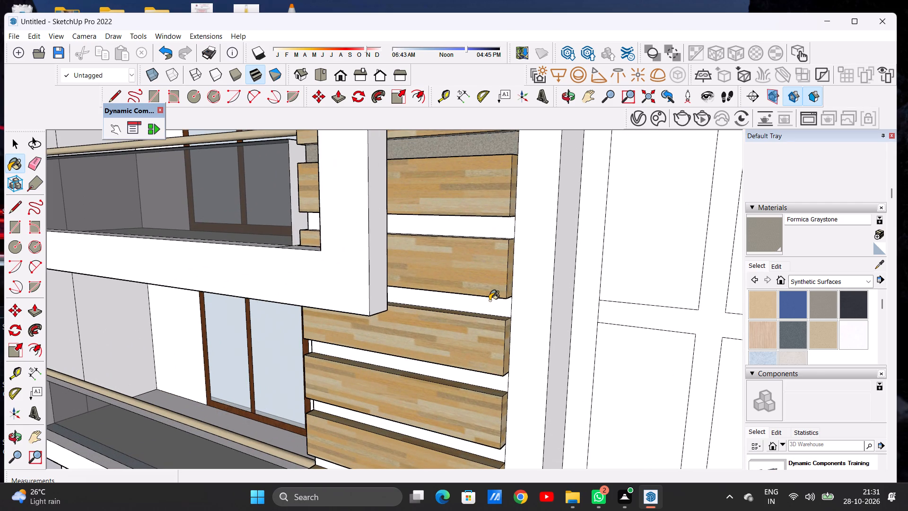
left_click(490, 304)
scroll(474, 226, "down", 6)
scroll(475, 305, "up", 10)
left_click(477, 323)
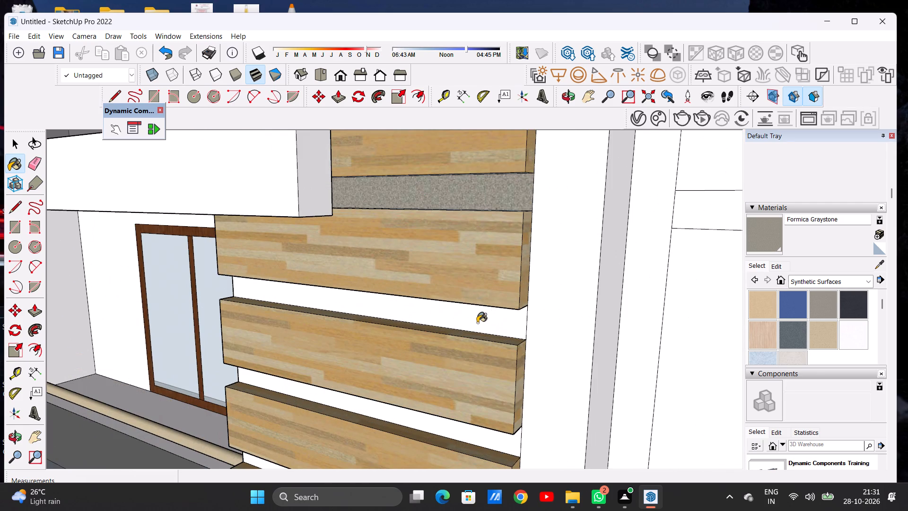
Paint the last three wall strips between slats, down to the one above the lowest slat, with Formica Graystone.
scroll(493, 248, "down", 14)
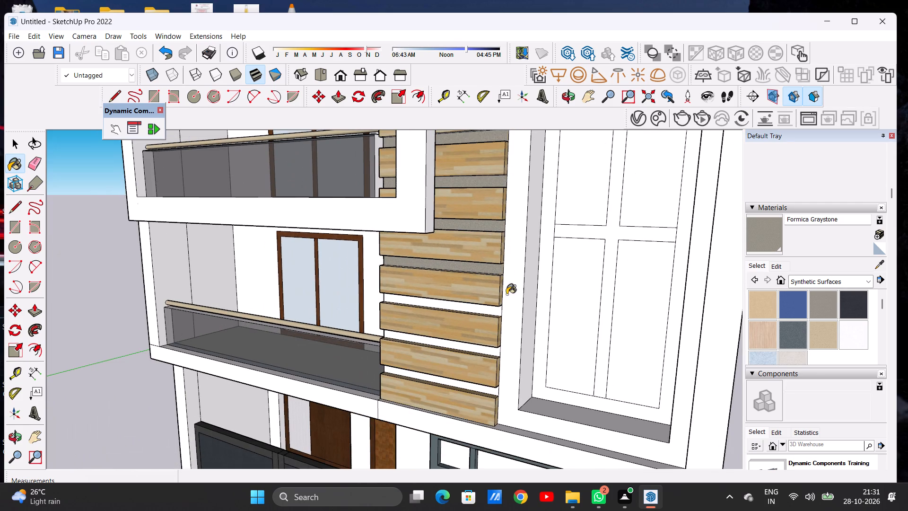
scroll(481, 320, "up", 12)
left_click(502, 274)
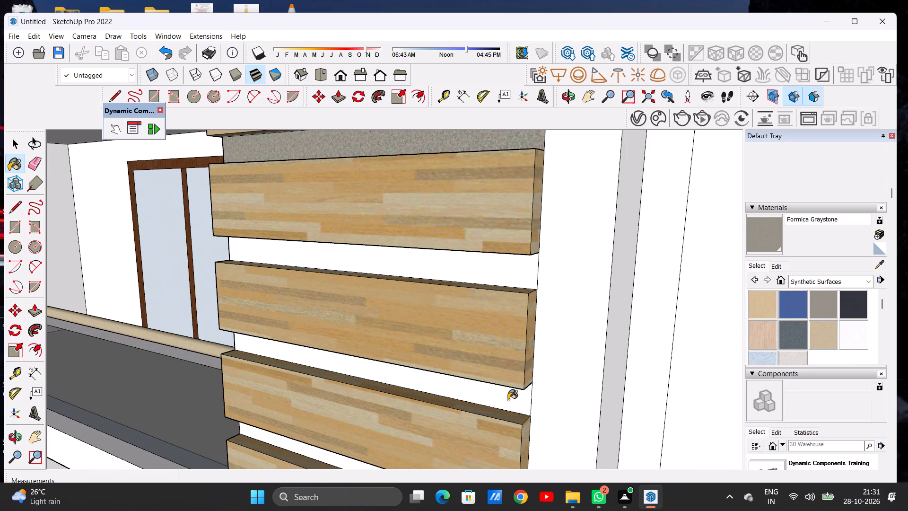
left_click(508, 400)
scroll(499, 279, "down", 17)
scroll(497, 318, "up", 1)
scroll(497, 319, "down", 1)
scroll(497, 319, "up", 5)
scroll(481, 313, "down", 1)
scroll(481, 313, "up", 4)
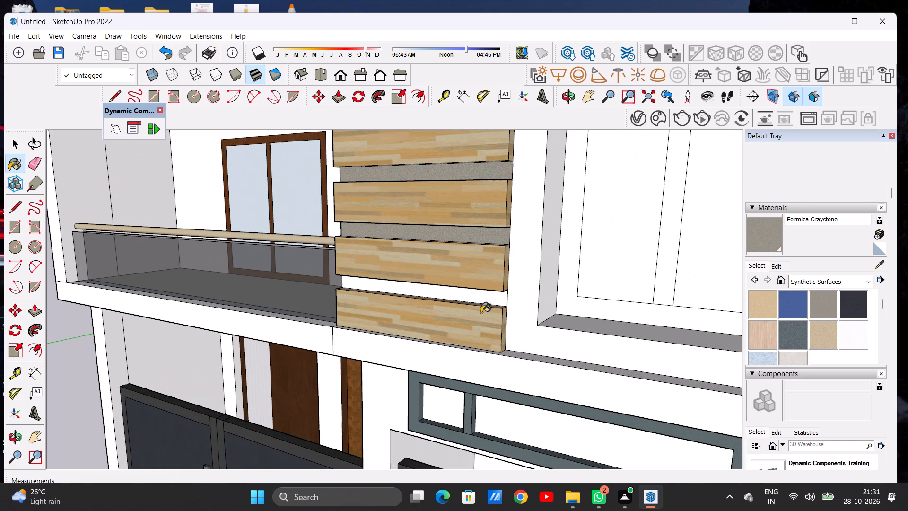
left_click(484, 297)
Examine the whole front facade from several angles and distances to review the slat wall, balconies and tall window.
scroll(470, 293, "down", 14)
scroll(498, 309, "up", 1)
scroll(498, 309, "down", 7)
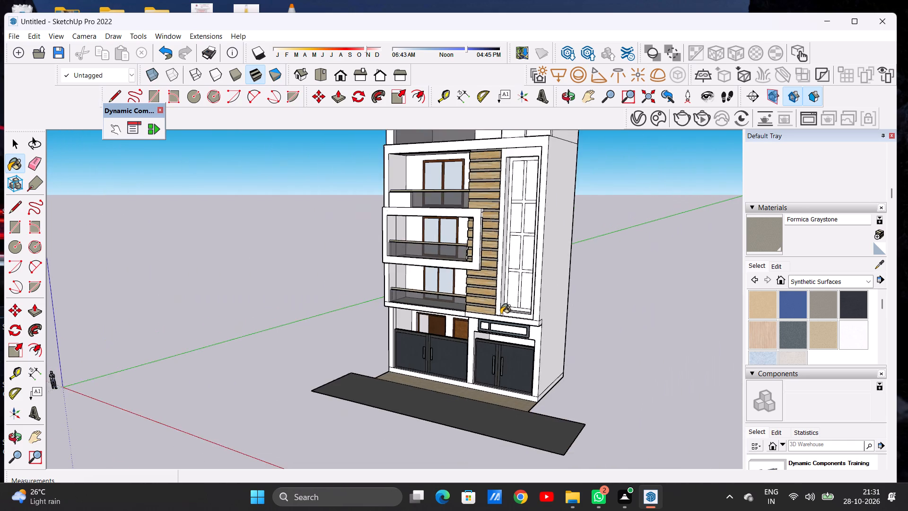
scroll(501, 314, "down", 6)
scroll(500, 312, "up", 1)
scroll(500, 312, "down", 1)
middle_click_drag(466, 304, 594, 300)
scroll(469, 239, "up", 3)
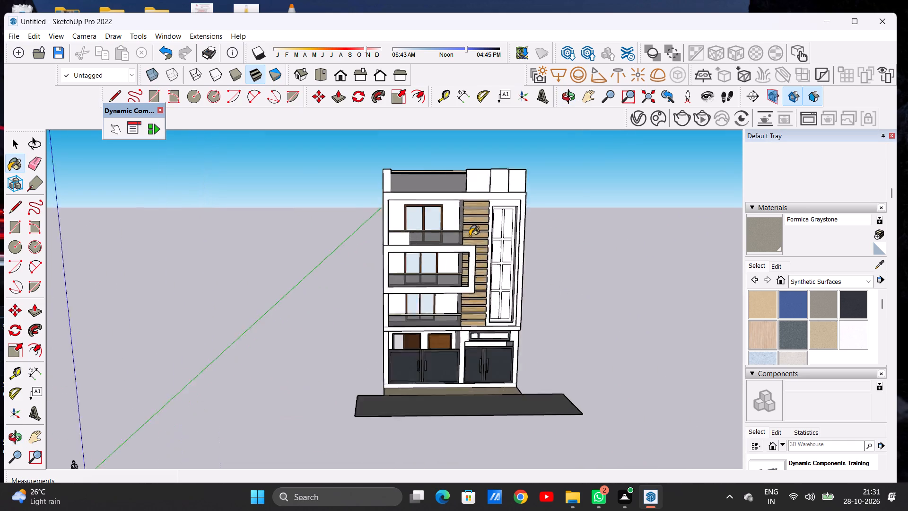
scroll(470, 236, "up", 12)
middle_click_drag(485, 268, 471, 257)
key("space")
scroll(466, 253, "down", 3)
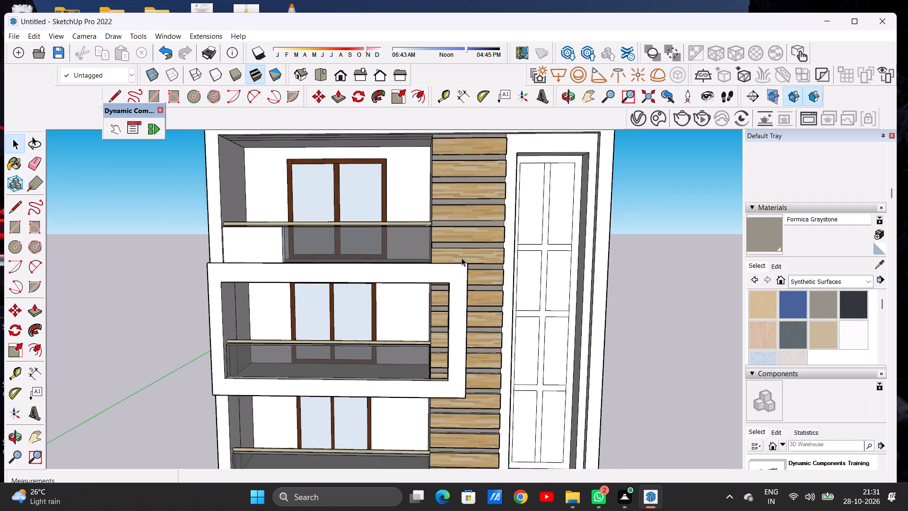
scroll(462, 258, "down", 11)
middle_click_drag(482, 268, 282, 282)
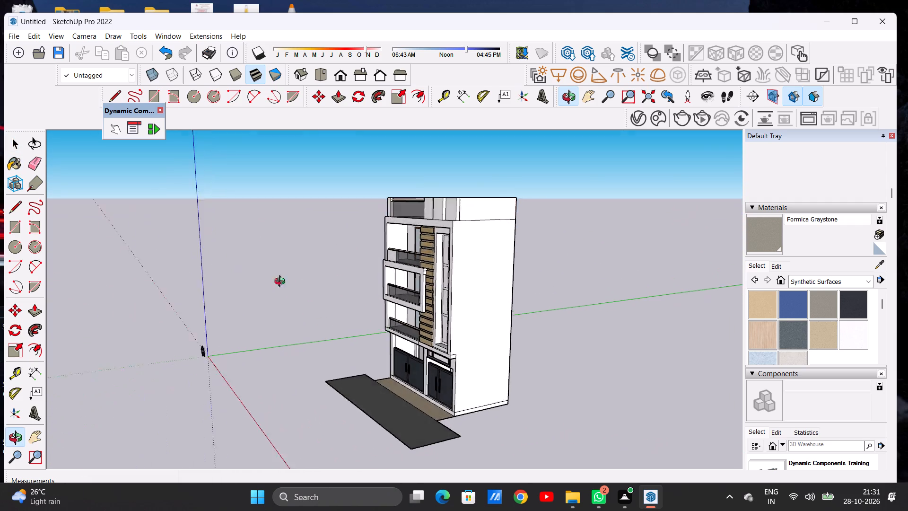
middle_click_drag(282, 282, 487, 271)
scroll(487, 271, "up", 5)
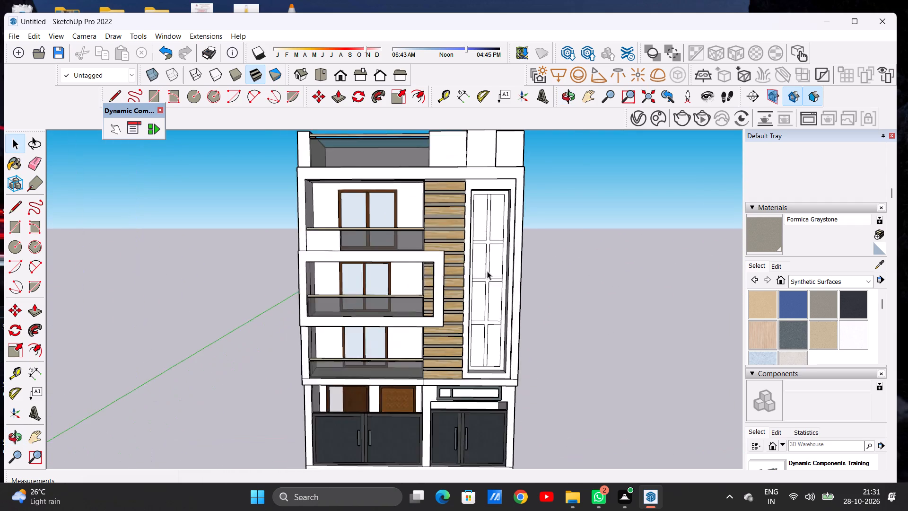
scroll(487, 271, "up", 5)
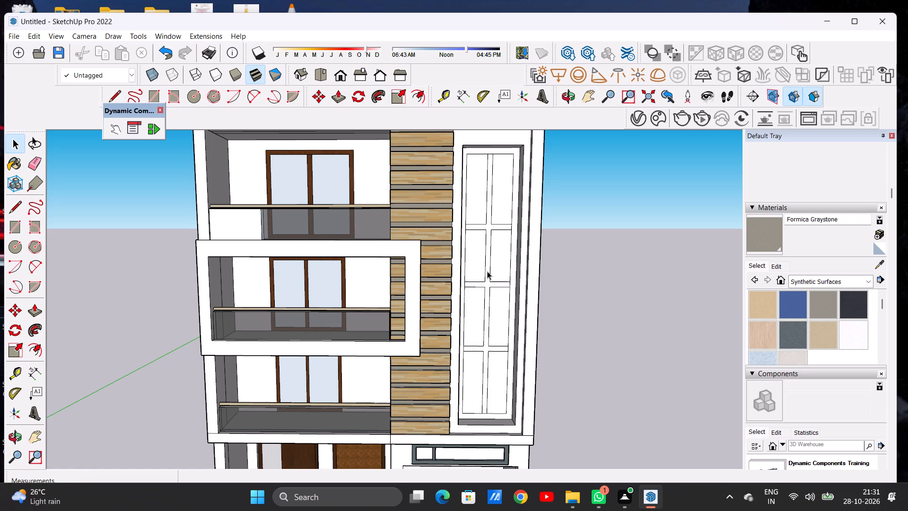
scroll(503, 275, "down", 7)
scroll(433, 267, "down", 11)
scroll(465, 263, "up", 3)
scroll(465, 263, "down", 1)
scroll(465, 263, "up", 3)
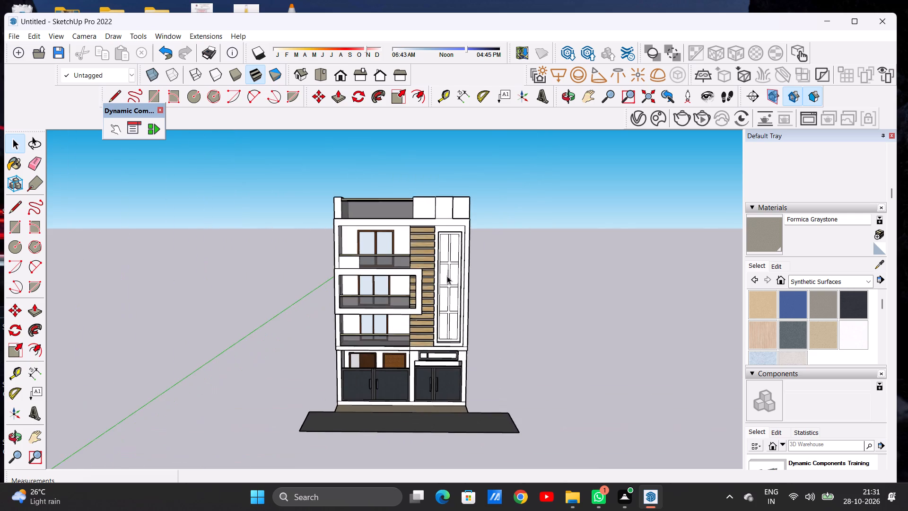
scroll(442, 281, "up", 8)
middle_click_drag(454, 282, 439, 286)
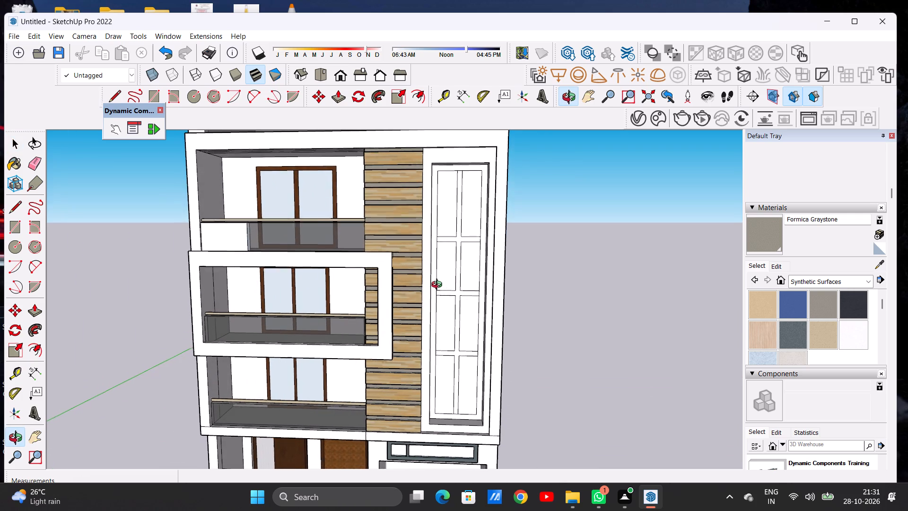
middle_click_drag(439, 286, 439, 287)
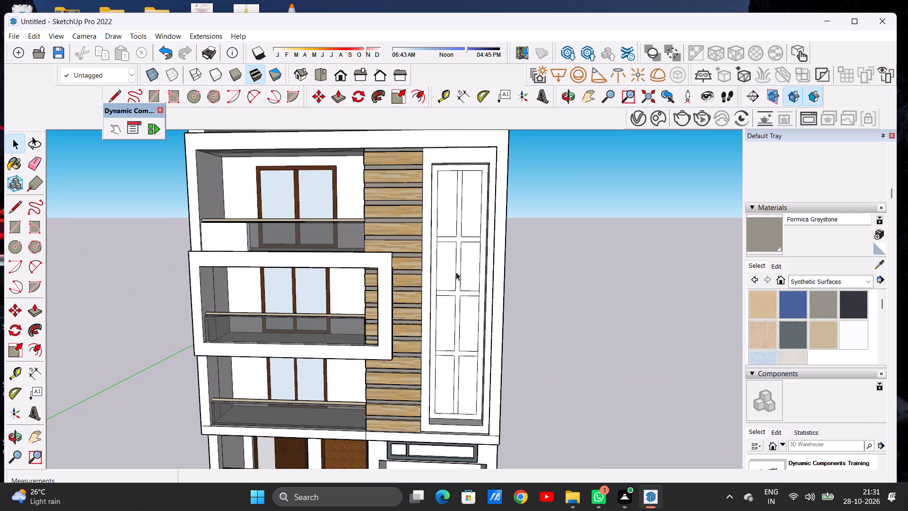
scroll(468, 262, "down", 6)
scroll(461, 359, "up", 5)
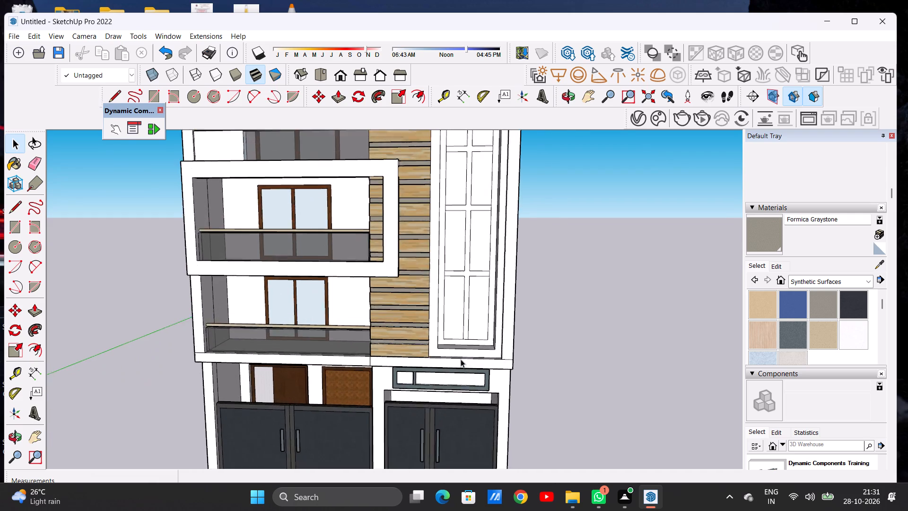
scroll(461, 359, "up", 2)
scroll(457, 351, "down", 6)
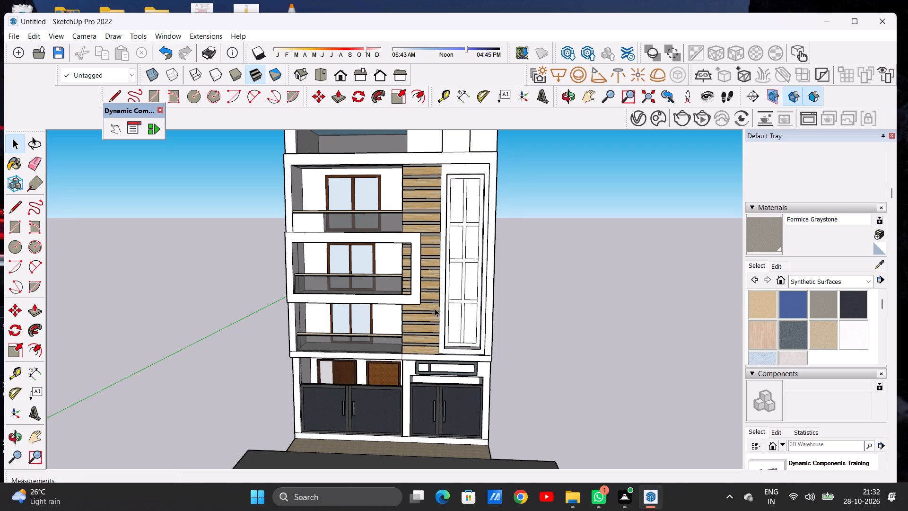
scroll(416, 308, "down", 6)
scroll(446, 269, "up", 9)
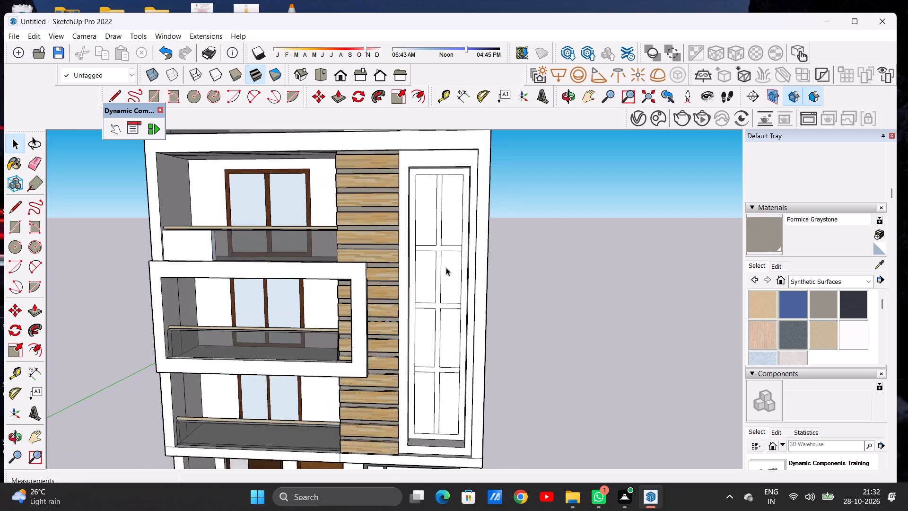
Paint the outer frame of the tall window beside the slat wall with Wood Bamboo from the Wood materials.
scroll(446, 267, "up", 2)
left_click(826, 278)
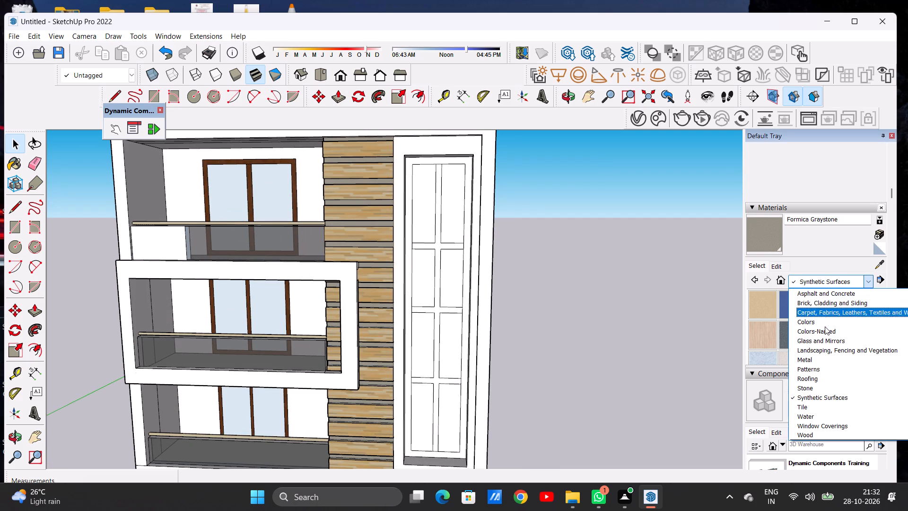
left_click(803, 438)
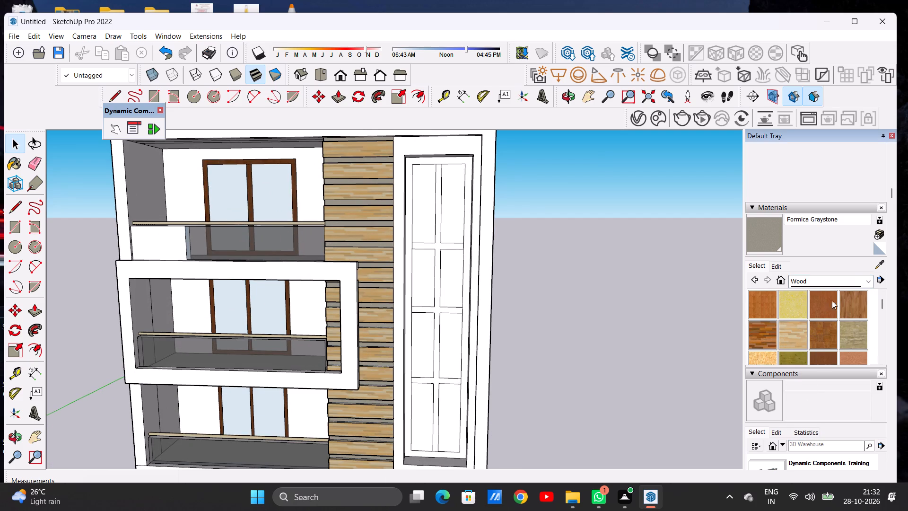
left_click(761, 308)
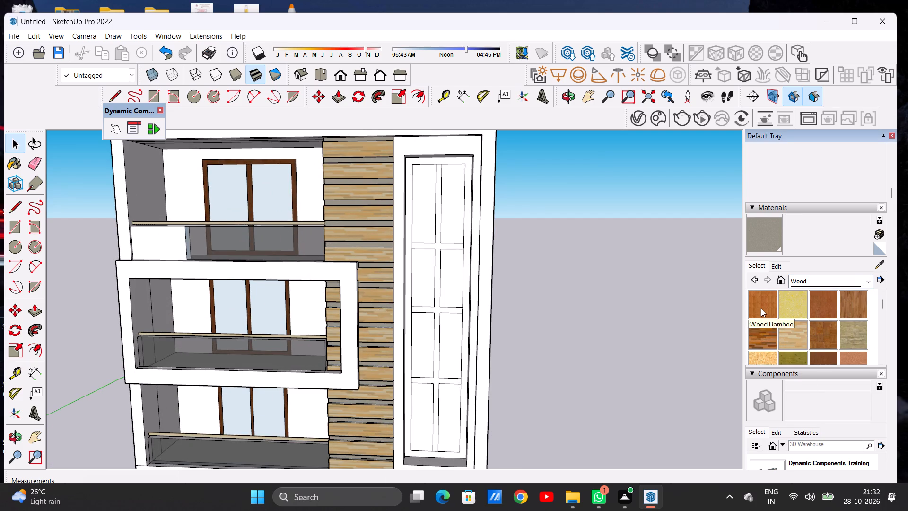
scroll(401, 335, "up", 7)
scroll(417, 337, "down", 1)
scroll(417, 337, "up", 3)
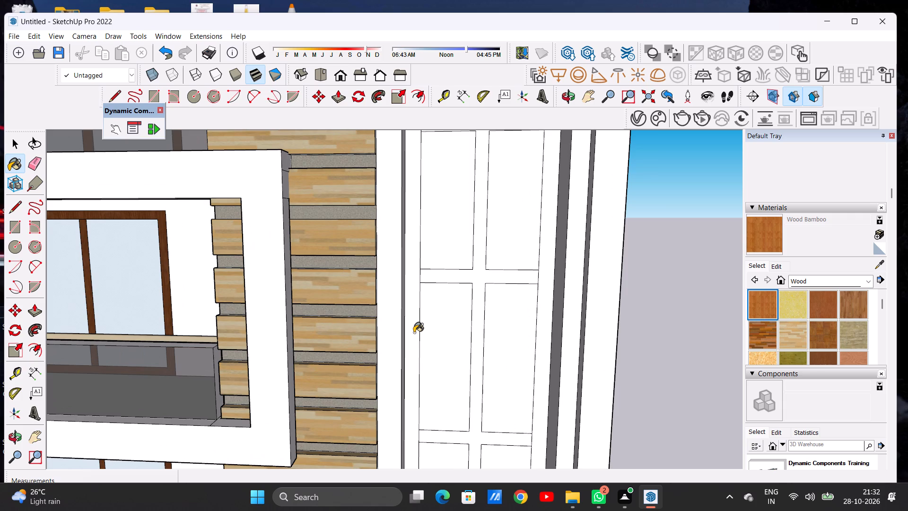
left_click(414, 333)
scroll(416, 315, "down", 5)
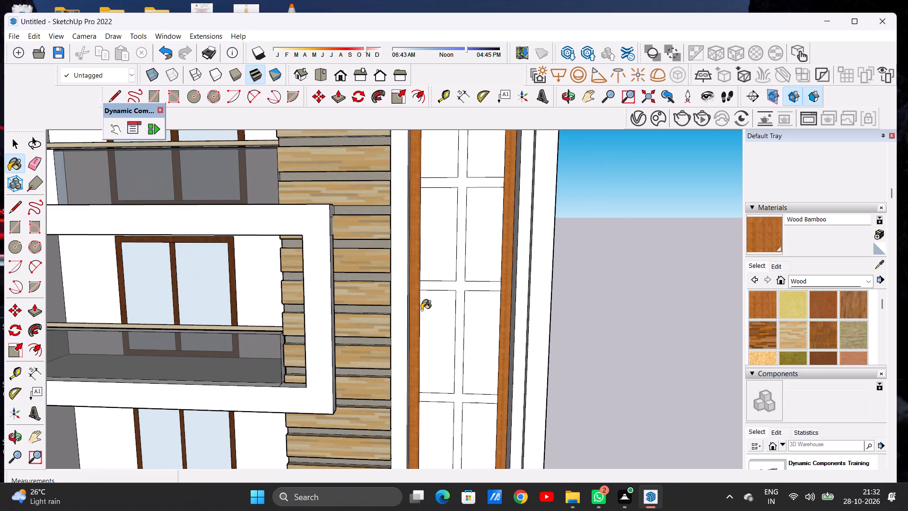
scroll(421, 310, "down", 6)
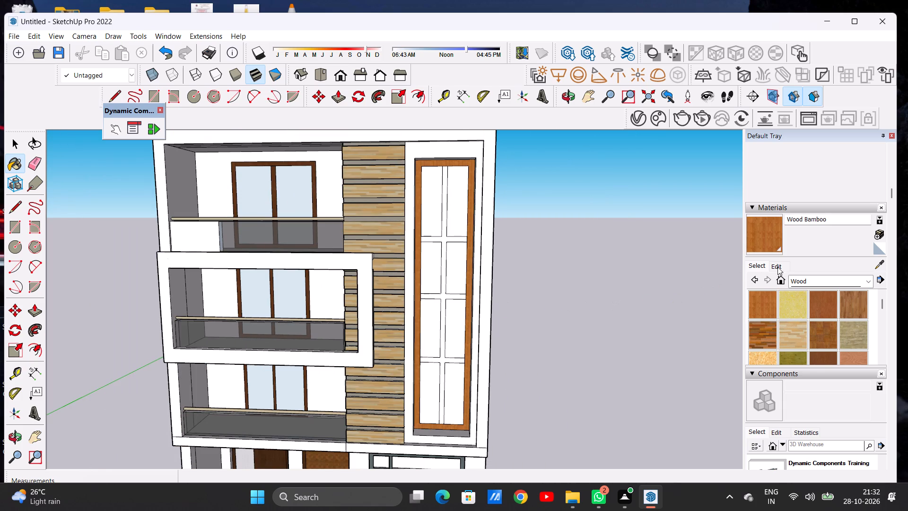
Darken the Wood Bamboo material by lowering its colour brightness in two adjustments.
left_click(773, 266)
left_click(805, 326)
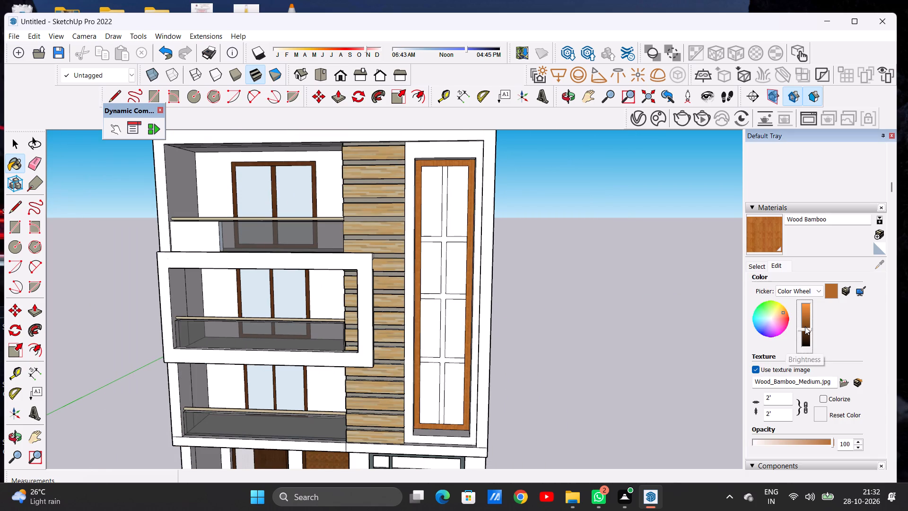
scroll(511, 297, "down", 4)
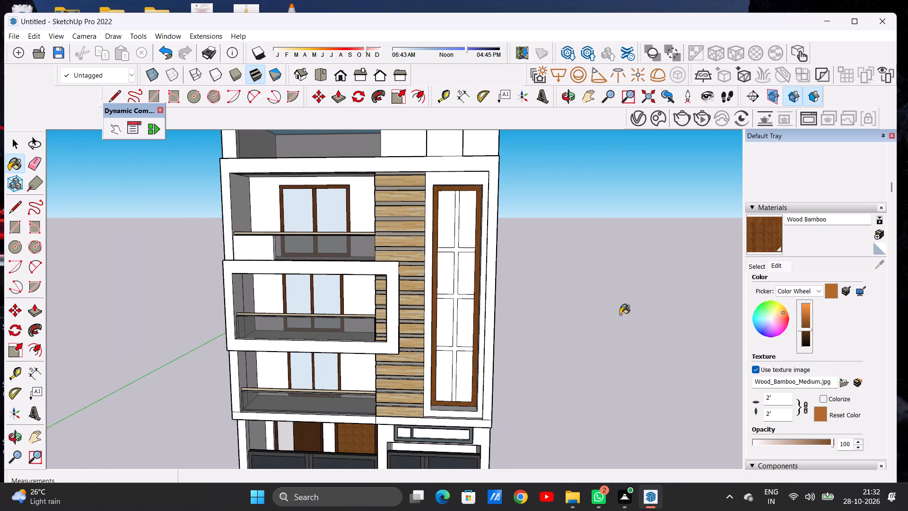
left_click(803, 332)
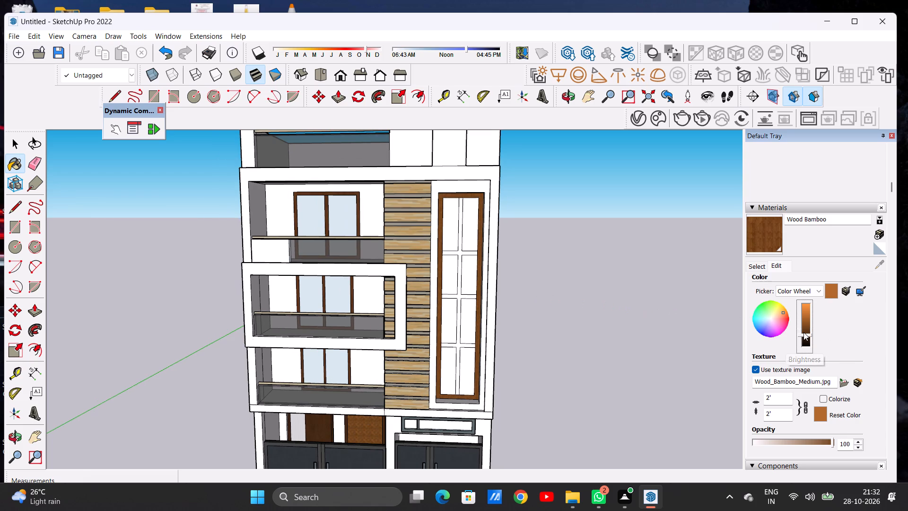
Paint the inner grid bars of the tall window with the darkened Wood Bamboo material.
scroll(457, 257, "up", 13)
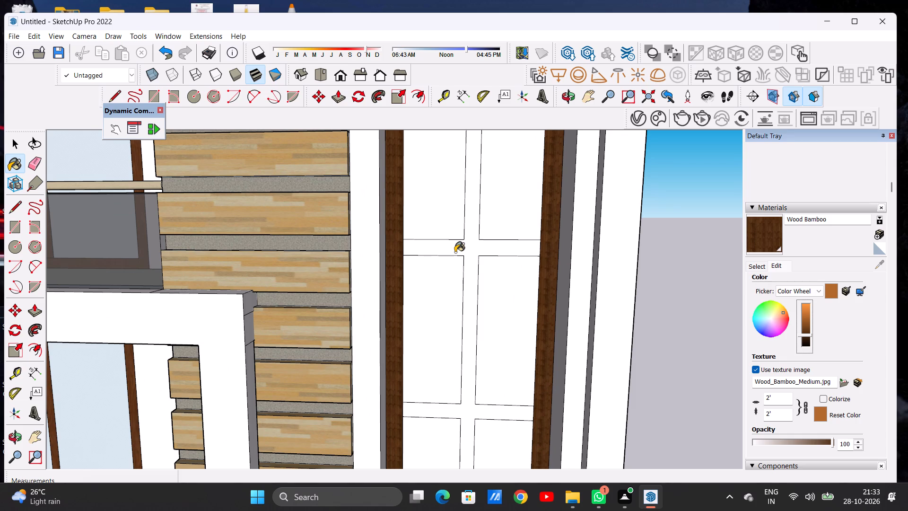
scroll(462, 266, "down", 6)
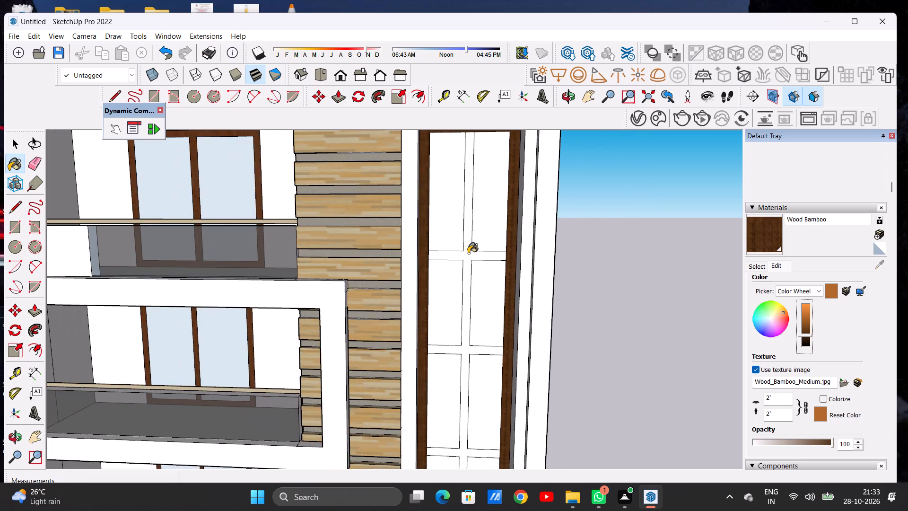
scroll(468, 253, "up", 5)
left_click(470, 253)
scroll(463, 259, "down", 17)
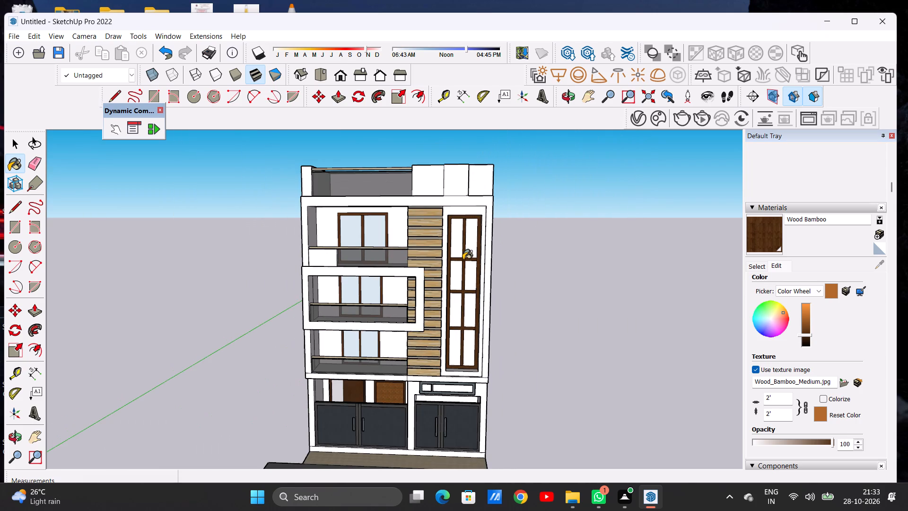
key("space")
Paint the two lowest panes of the tall window with Translucent Glass Gray from the Glass and Mirrors materials.
scroll(463, 260, "down", 6)
scroll(464, 305, "up", 17)
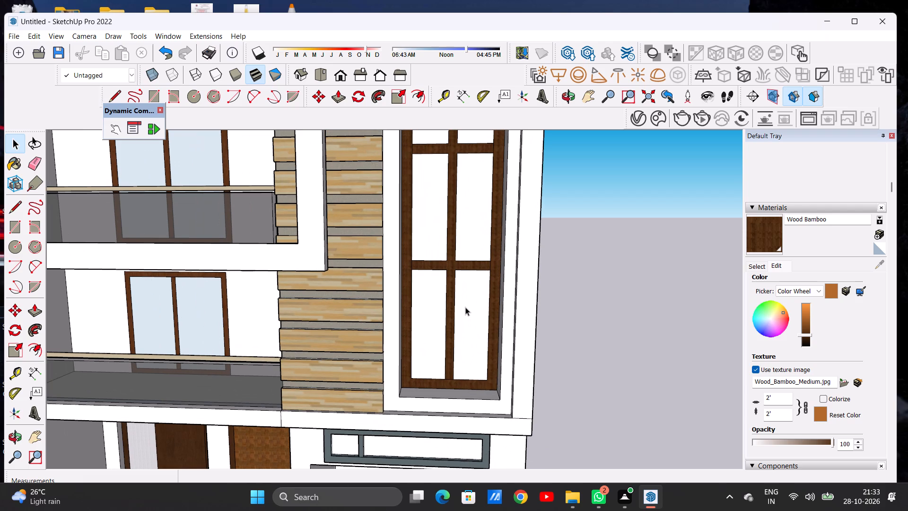
left_click(761, 263)
left_click(818, 281)
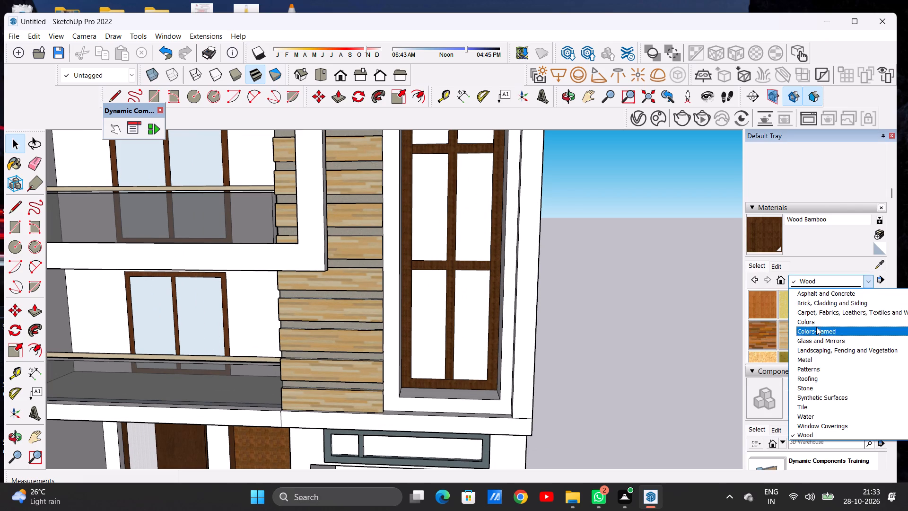
left_click(821, 342)
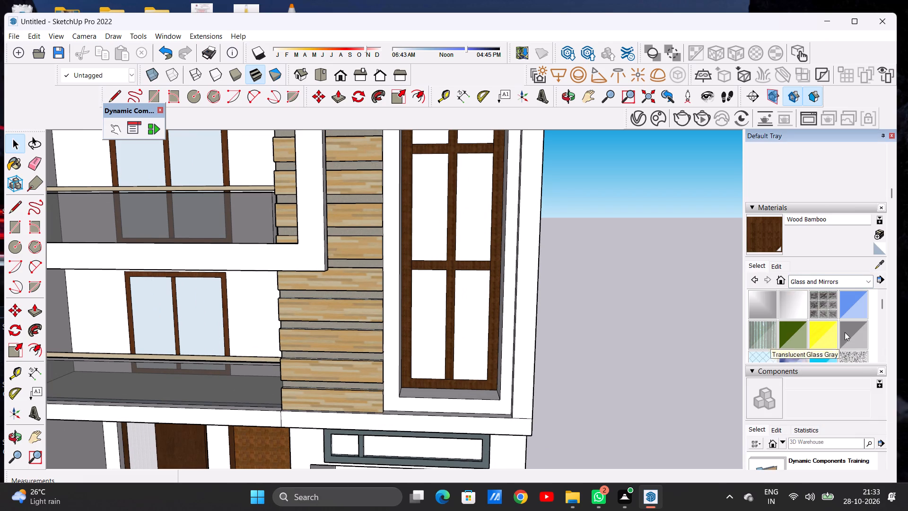
left_click(852, 333)
left_click(427, 334)
left_click(463, 324)
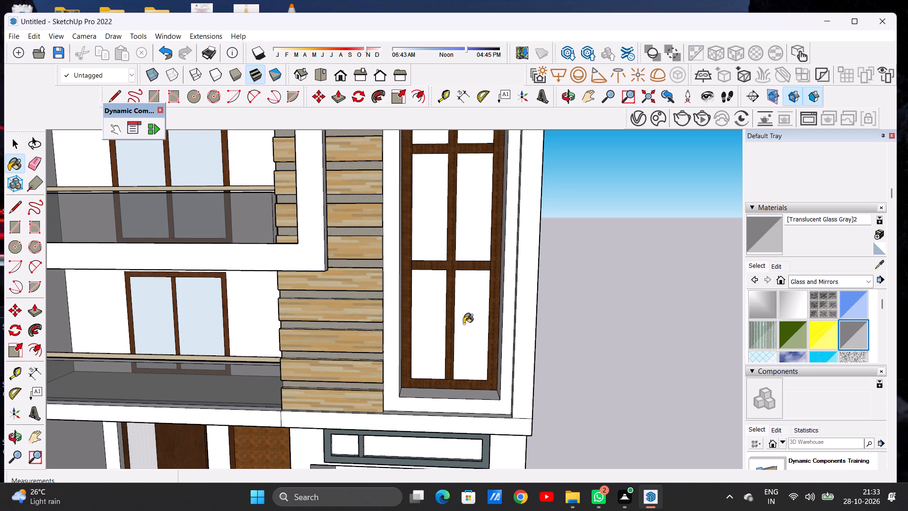
Paint both panes in the second row from the bottom of the tall window with Translucent Glass Gray.
scroll(444, 344, "down", 10)
scroll(441, 307, "down", 1)
scroll(441, 307, "up", 3)
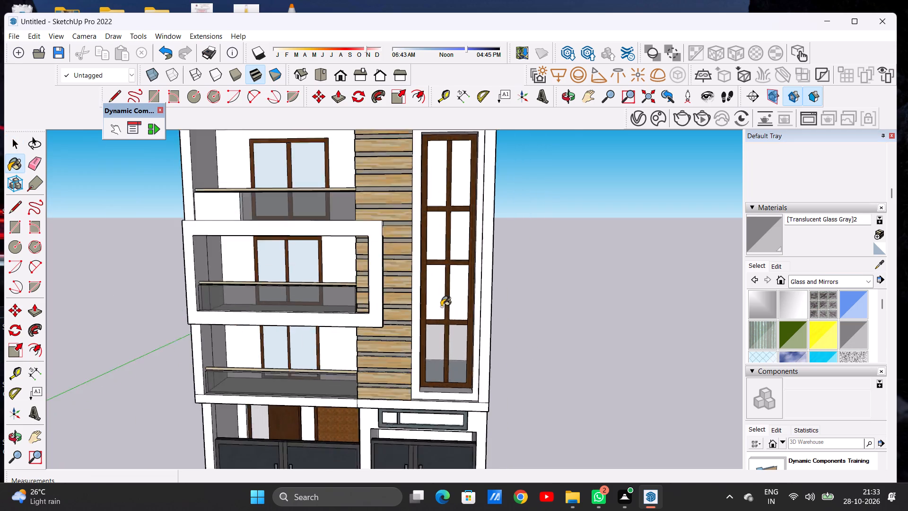
scroll(441, 307, "up", 10)
left_click(436, 304)
left_click(485, 289)
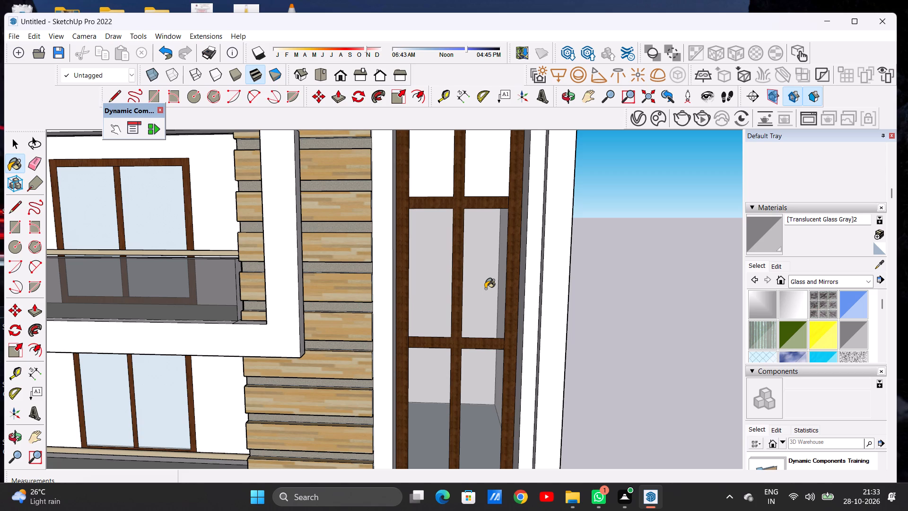
Paint the four panes in the two upper rows of the tall window with Translucent Glass Gray.
scroll(458, 334, "down", 12)
scroll(458, 279, "up", 8)
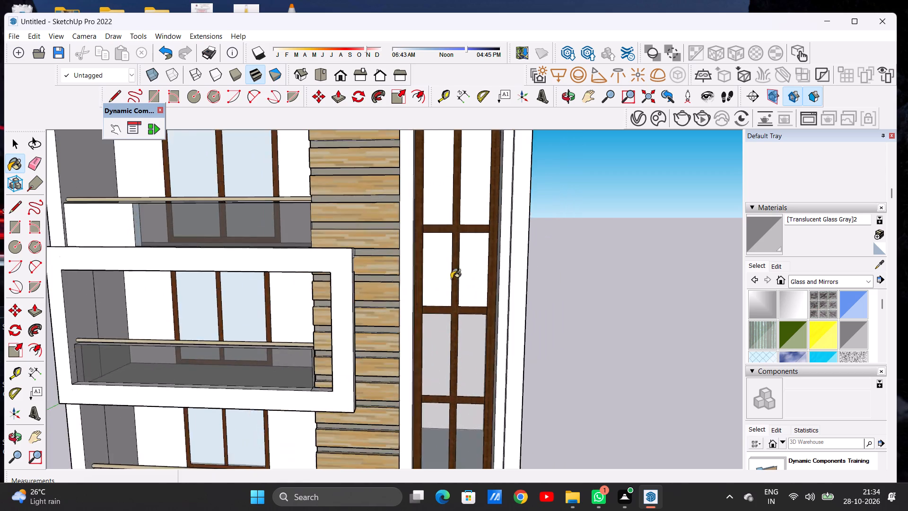
scroll(451, 279, "up", 6)
left_click(428, 277)
left_click_drag(502, 267, 492, 269)
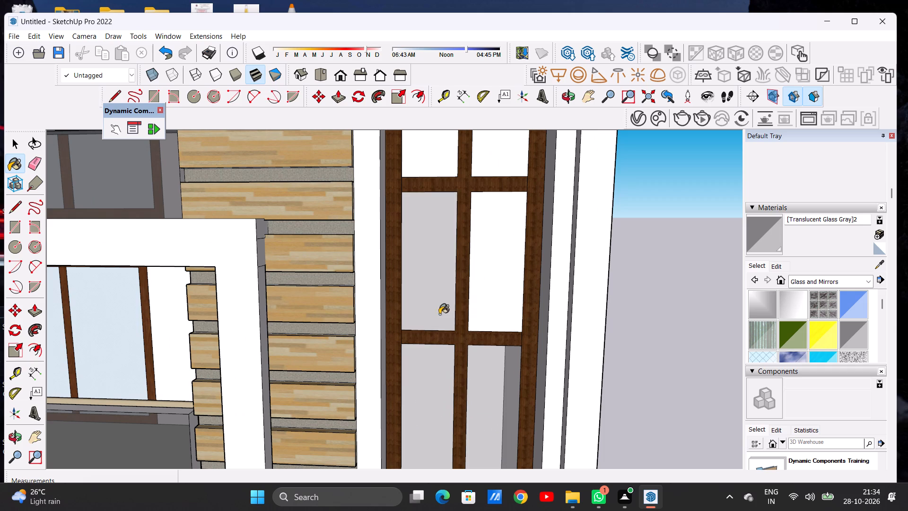
scroll(440, 322, "down", 7)
left_click(437, 218)
left_click(469, 205)
scroll(479, 261, "down", 7)
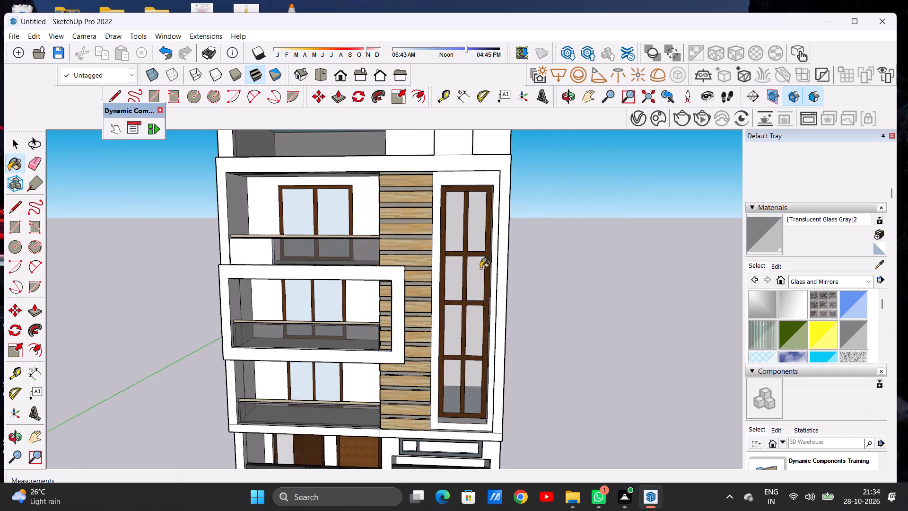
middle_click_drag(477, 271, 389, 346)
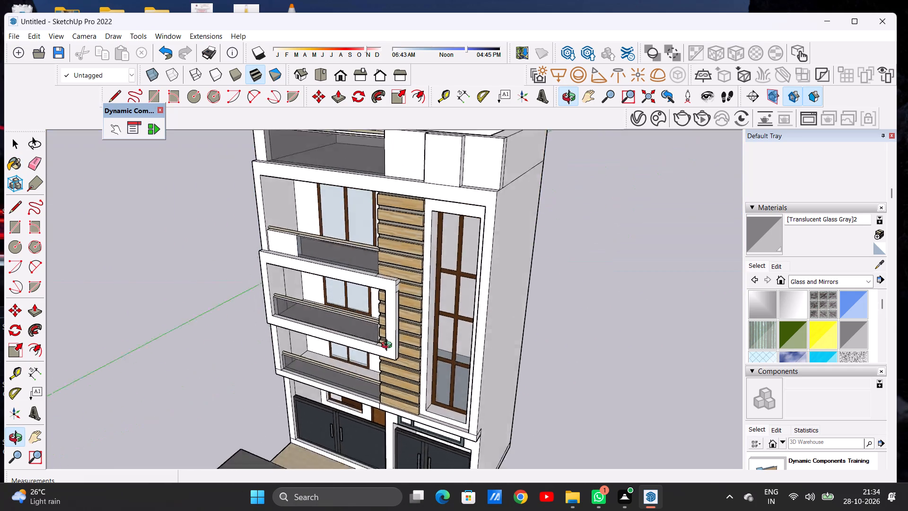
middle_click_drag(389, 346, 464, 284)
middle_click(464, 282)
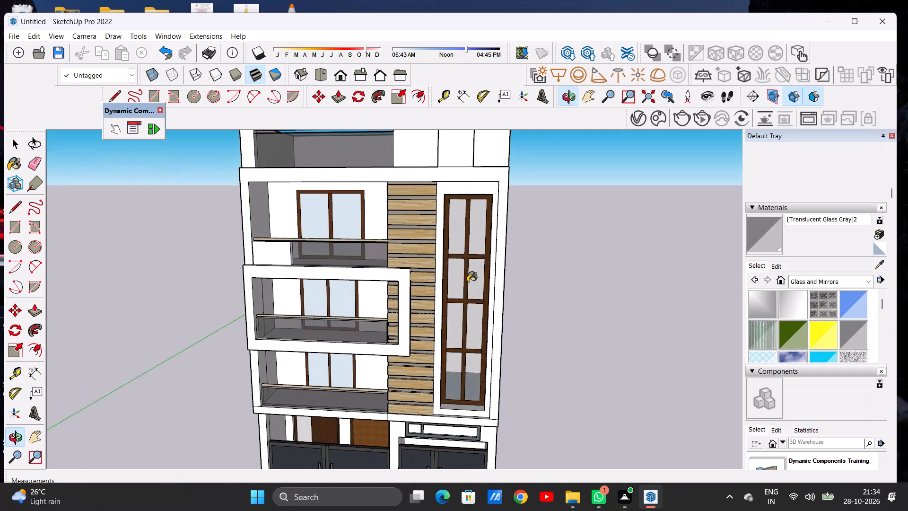
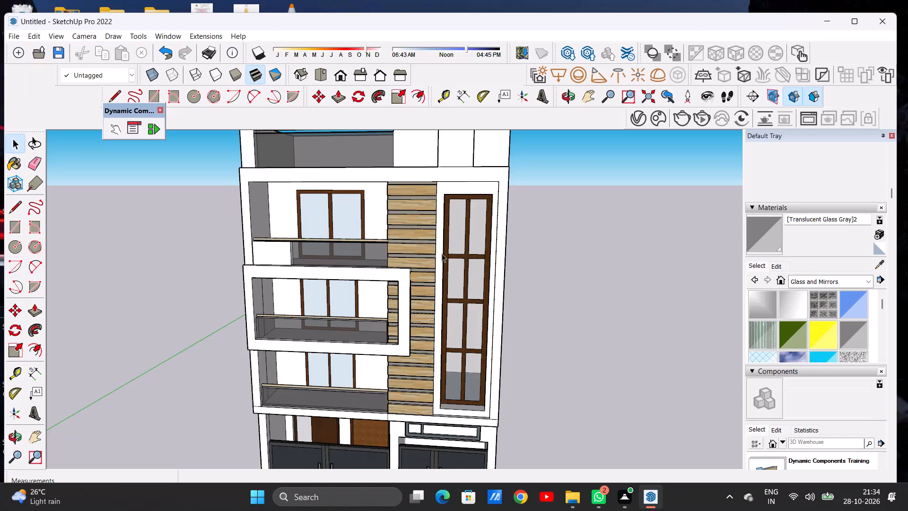
Examine the painted facade from several angles, including the roof parapet, balconies, wood slats and tall window.
scroll(436, 251, "down", 6)
middle_click_drag(437, 252, 459, 226)
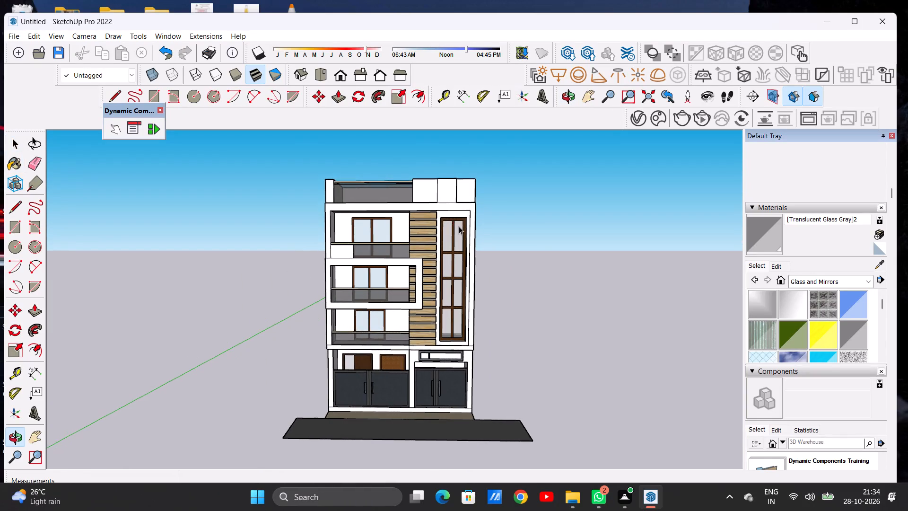
scroll(459, 247, "up", 5)
scroll(456, 251, "down", 1)
scroll(456, 251, "up", 5)
scroll(453, 255, "down", 9)
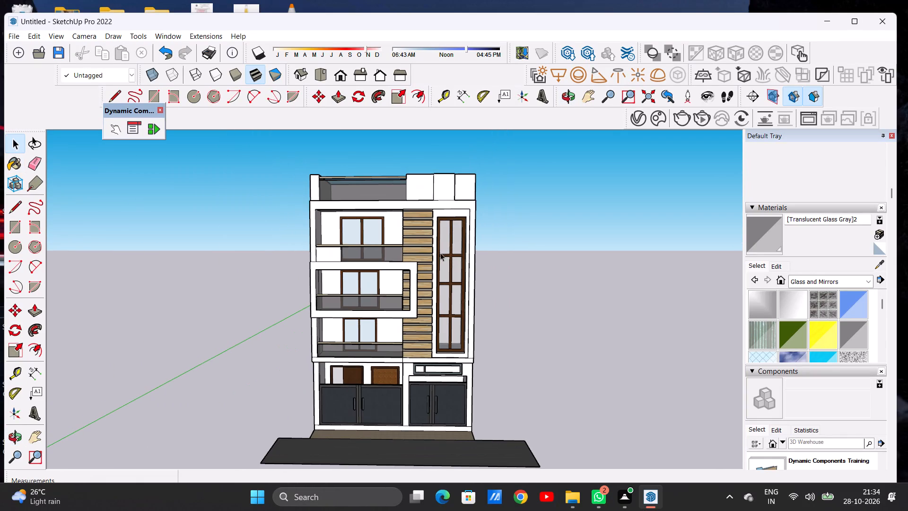
middle_click_drag(441, 253, 439, 257)
scroll(371, 273, "down", 5)
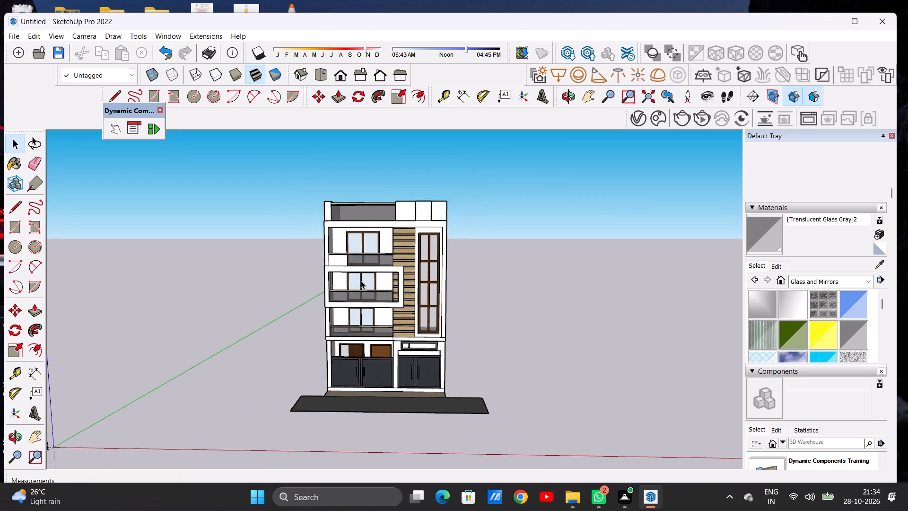
scroll(360, 280, "down", 4)
scroll(384, 230, "up", 4)
scroll(384, 230, "down", 1)
scroll(408, 234, "up", 12)
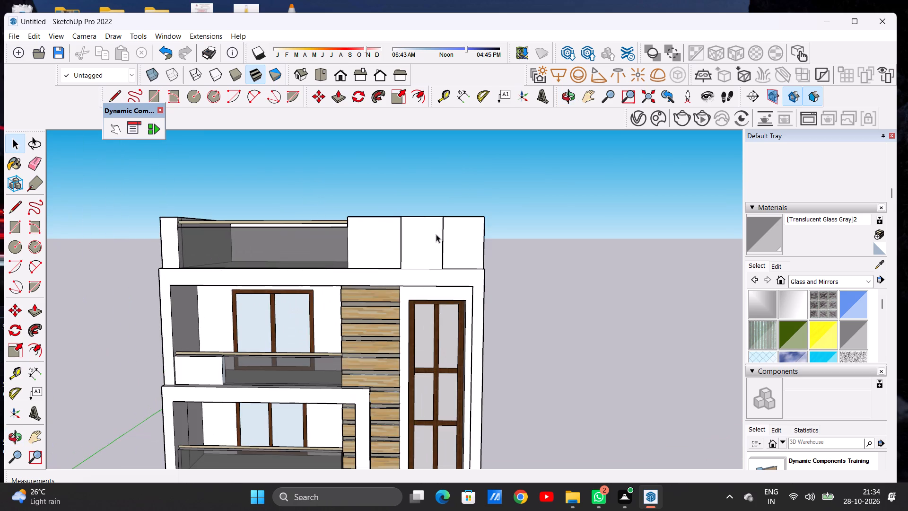
middle_click_drag(457, 236, 420, 328)
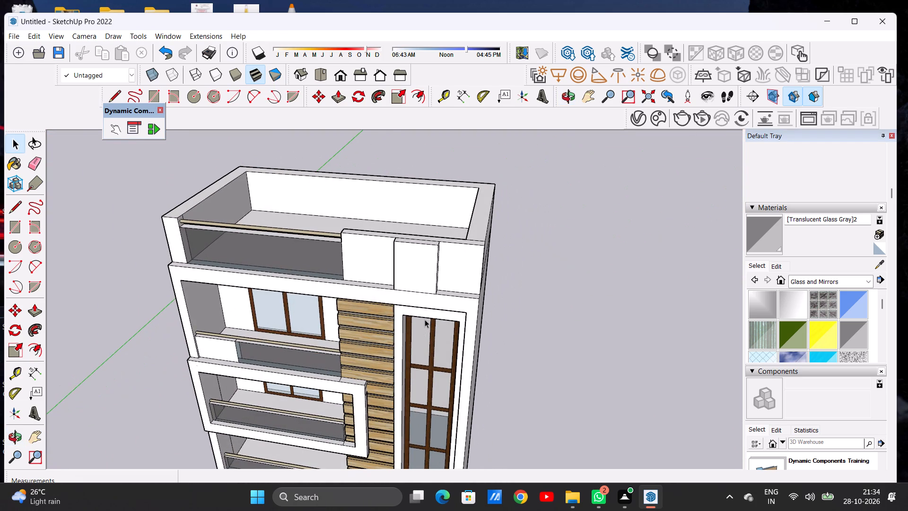
scroll(419, 303, "down", 15)
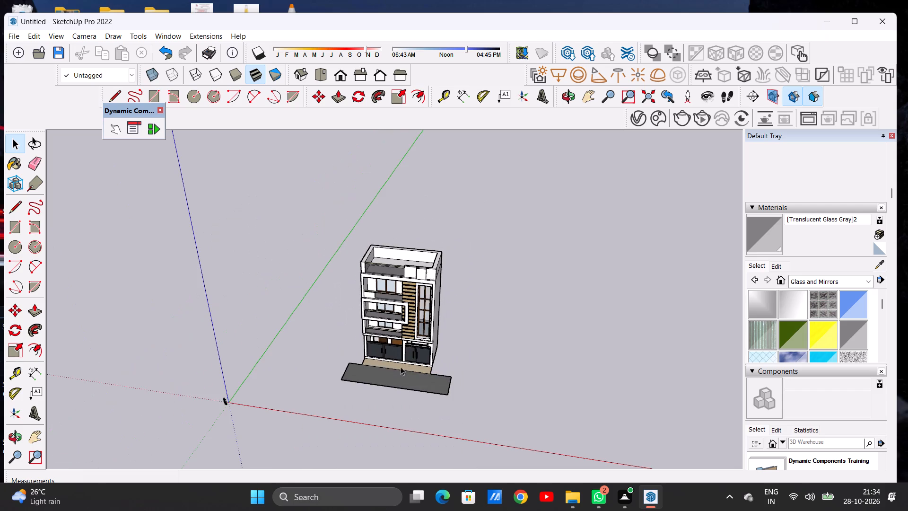
middle_click_drag(407, 364, 412, 315)
scroll(413, 314, "up", 17)
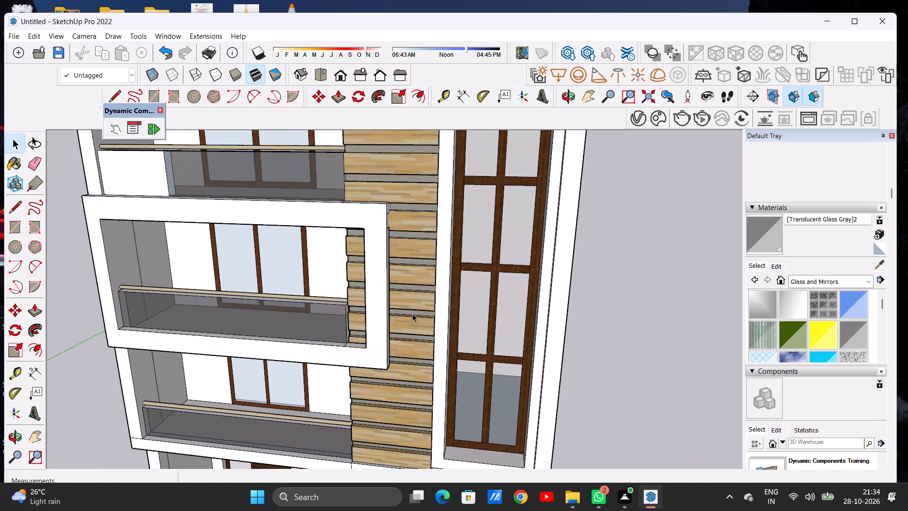
scroll(412, 314, "up", 2)
middle_click_drag(440, 309, 409, 300)
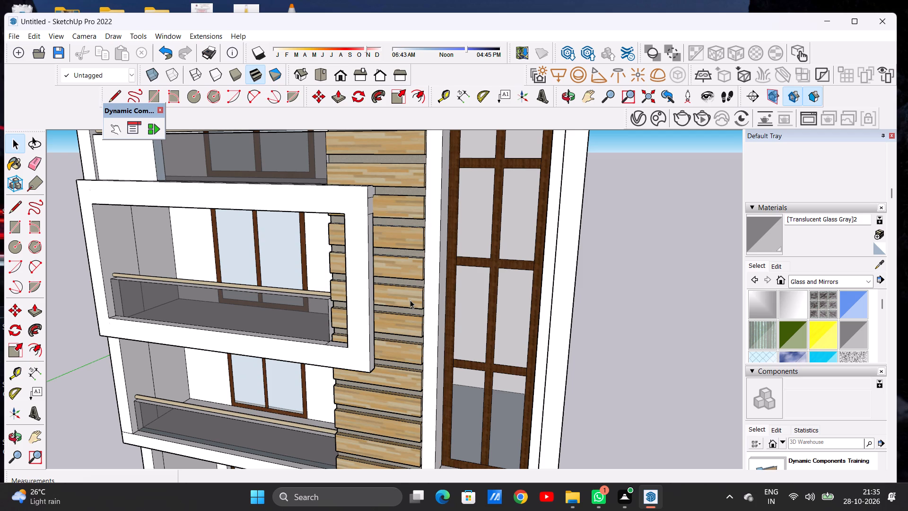
scroll(385, 345, "down", 14)
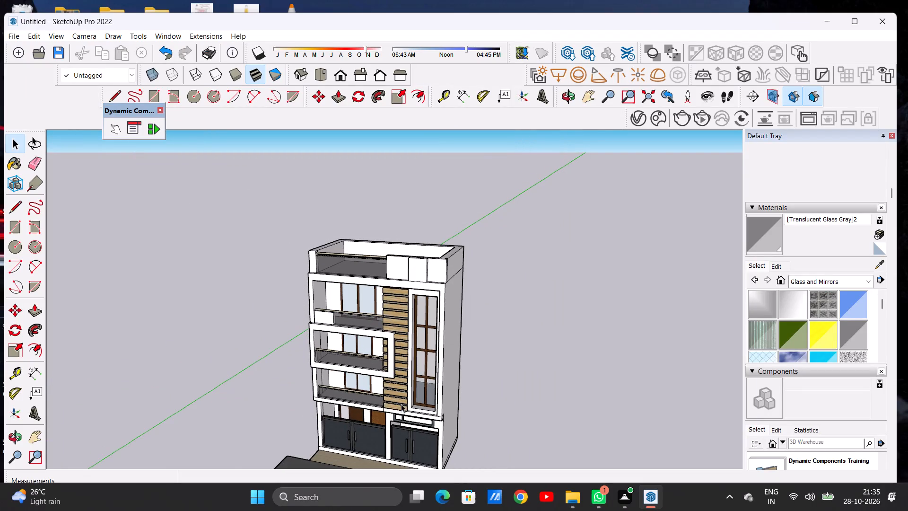
scroll(407, 284, "up", 11)
middle_click_drag(445, 298, 544, 274)
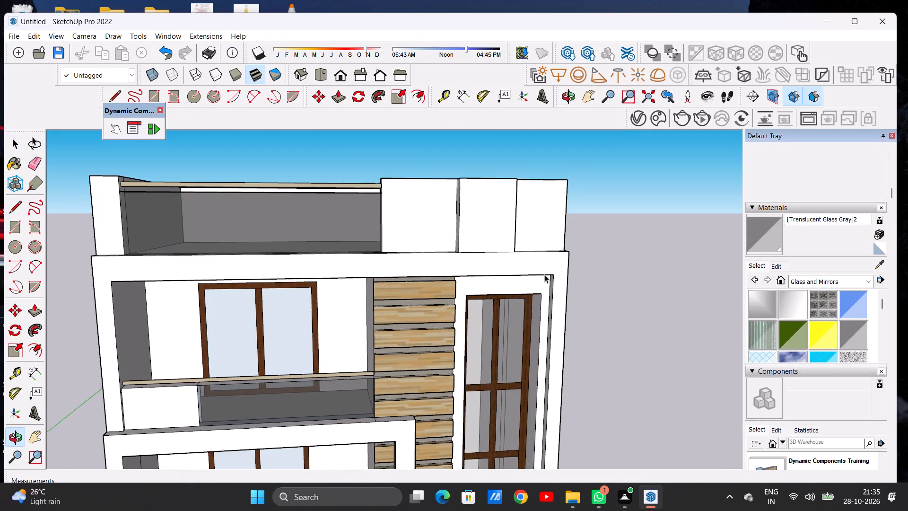
scroll(483, 293, "down", 2)
scroll(481, 301, "up", 1)
scroll(481, 301, "down", 16)
scroll(460, 371, "down", 1)
scroll(454, 376, "up", 6)
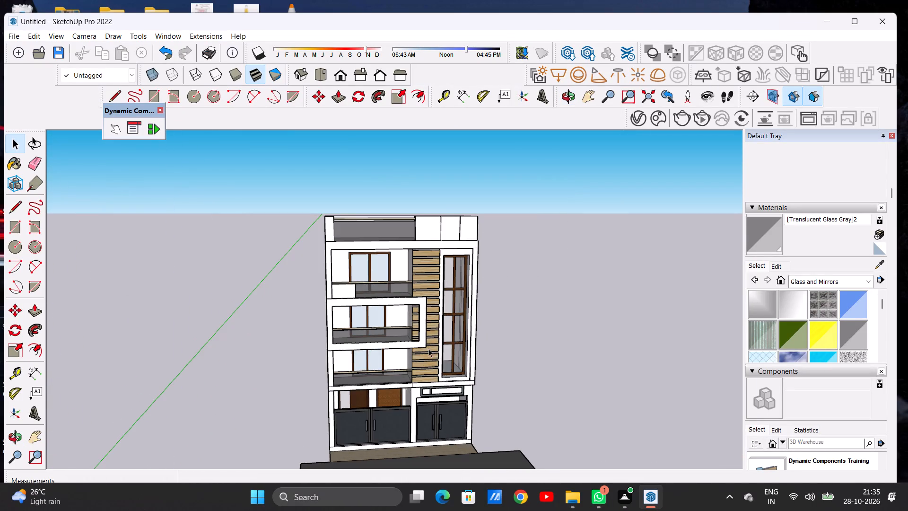
middle_click_drag(428, 348, 398, 334)
scroll(398, 356, "down", 6)
scroll(402, 394, "up", 14)
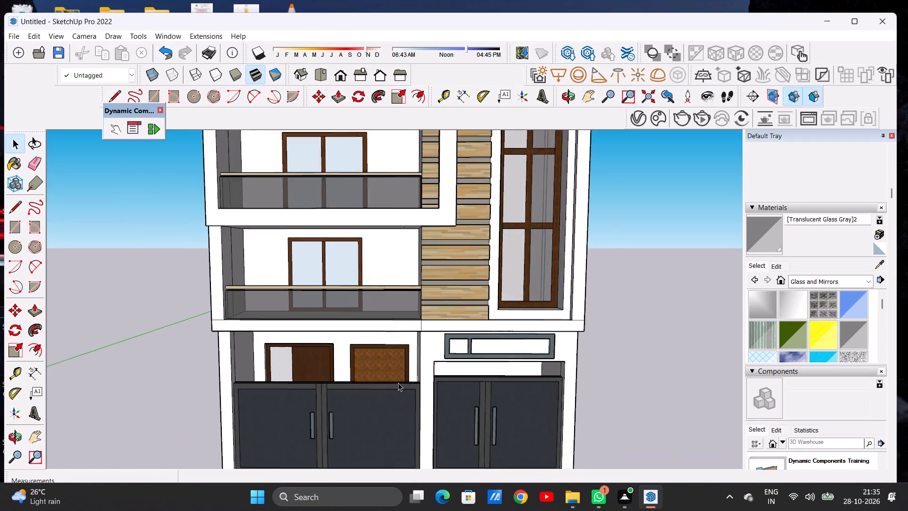
Examine the ground floor's door, window and gates against the rest of the front facade.
scroll(398, 383, "up", 2)
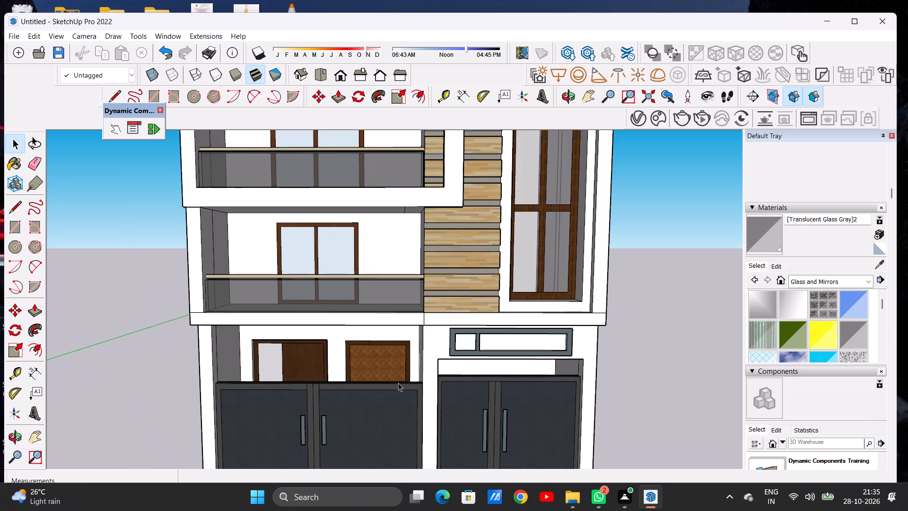
scroll(407, 391, "down", 6)
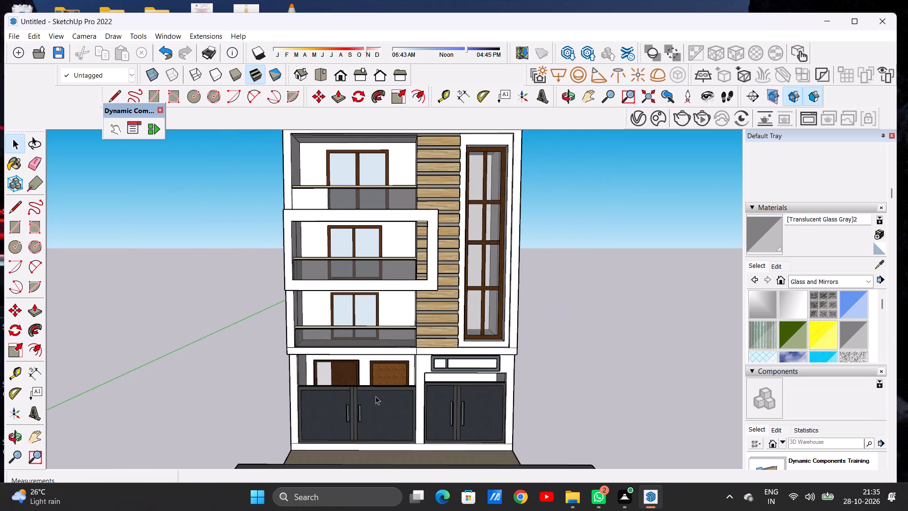
scroll(358, 384, "up", 6)
scroll(311, 353, "up", 8)
middle_click_drag(287, 358, 298, 348)
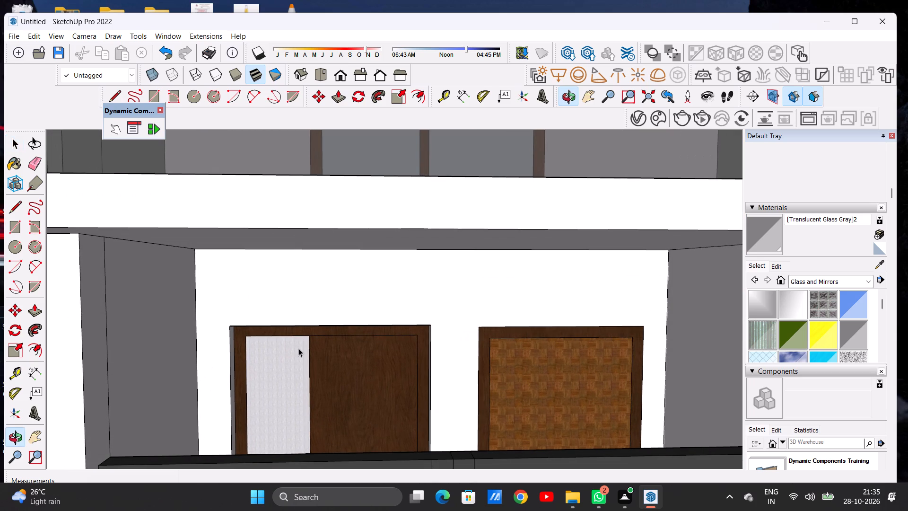
scroll(308, 343, "down", 8)
scroll(308, 343, "up", 1)
scroll(308, 343, "down", 10)
scroll(355, 322, "up", 7)
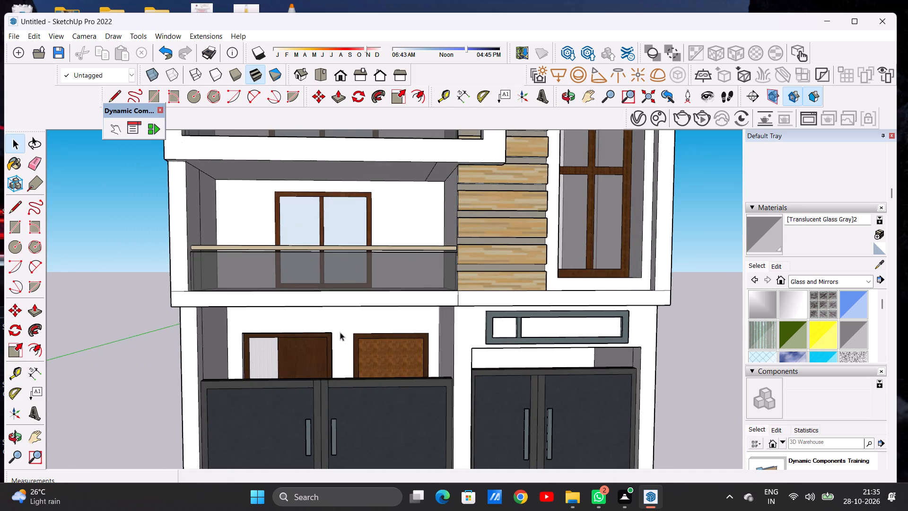
middle_click_drag(296, 321, 288, 323)
scroll(358, 344, "down", 6)
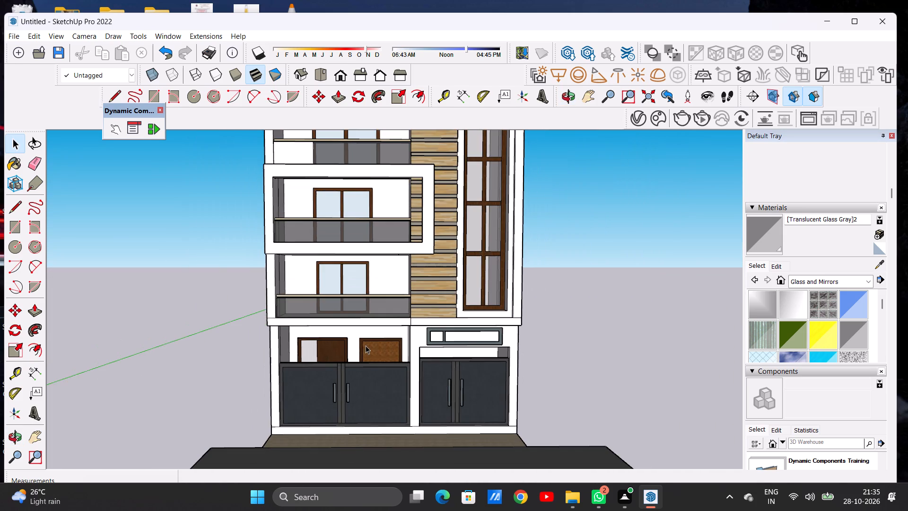
scroll(344, 371, "down", 5)
scroll(345, 374, "up", 2)
scroll(347, 383, "down", 3)
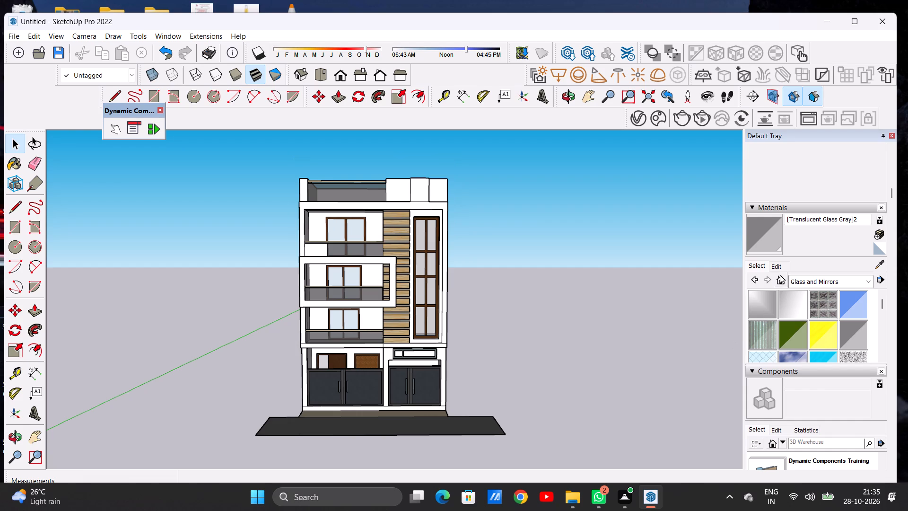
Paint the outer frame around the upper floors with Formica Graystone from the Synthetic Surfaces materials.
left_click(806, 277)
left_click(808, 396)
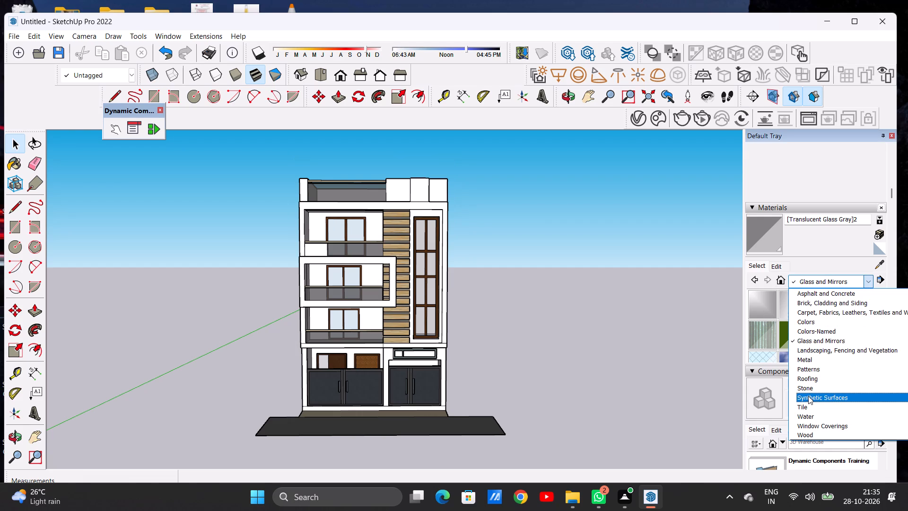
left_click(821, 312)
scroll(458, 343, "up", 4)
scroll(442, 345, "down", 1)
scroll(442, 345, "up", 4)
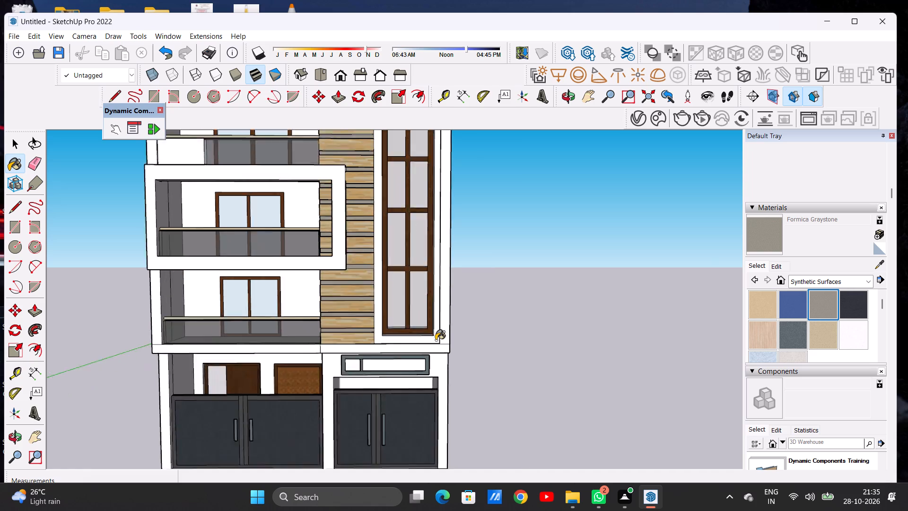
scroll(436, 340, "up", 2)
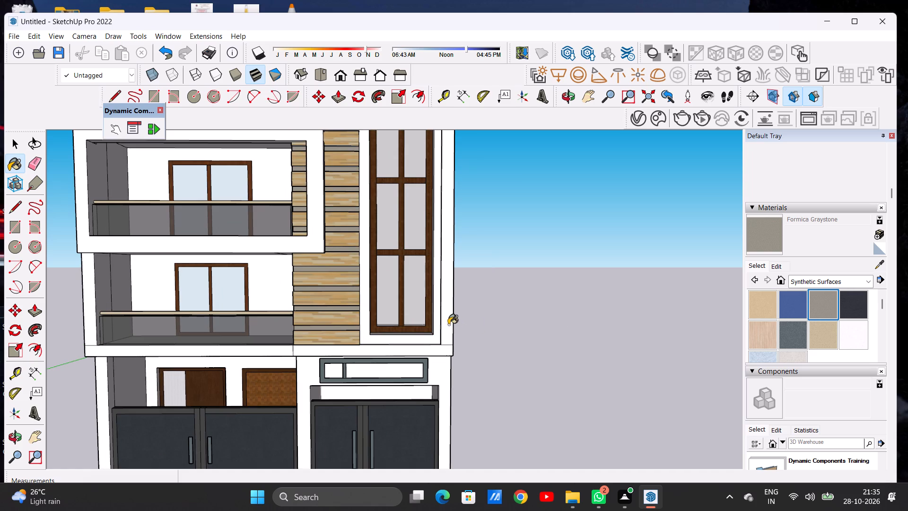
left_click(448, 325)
Paint the outer frame around the upper floors with Quartz Light Brown from the Synthetic Surfaces materials.
scroll(447, 326, "down", 4)
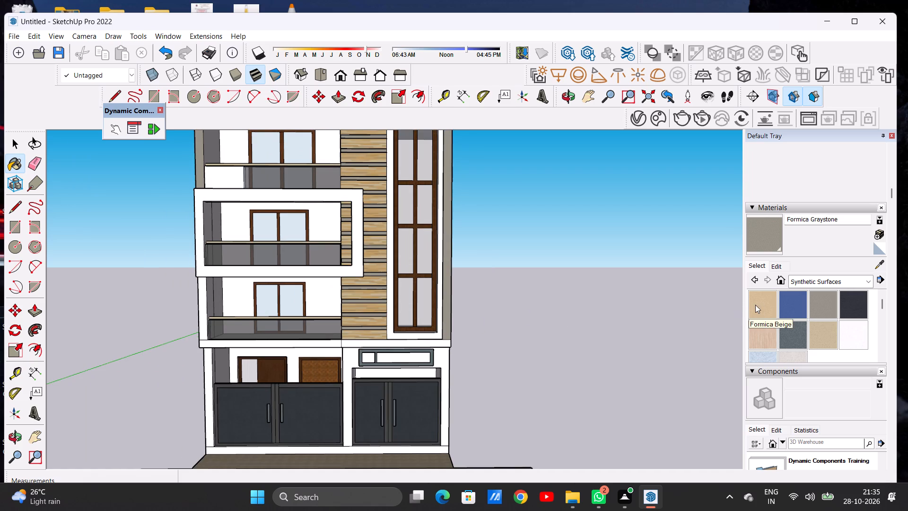
left_click(830, 333)
scroll(423, 319, "up", 13)
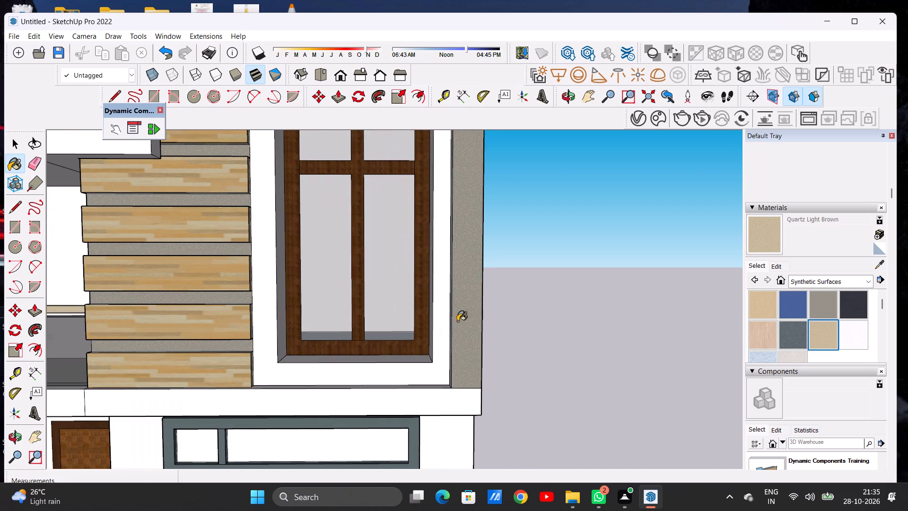
left_click(467, 318)
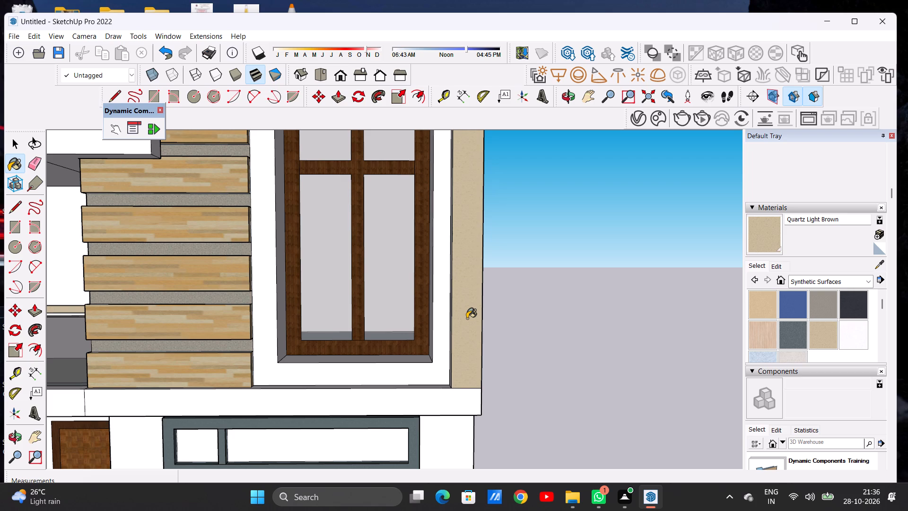
Lighten the colour of the Quartz Light Brown material to a pale cream.
scroll(454, 328, "down", 19)
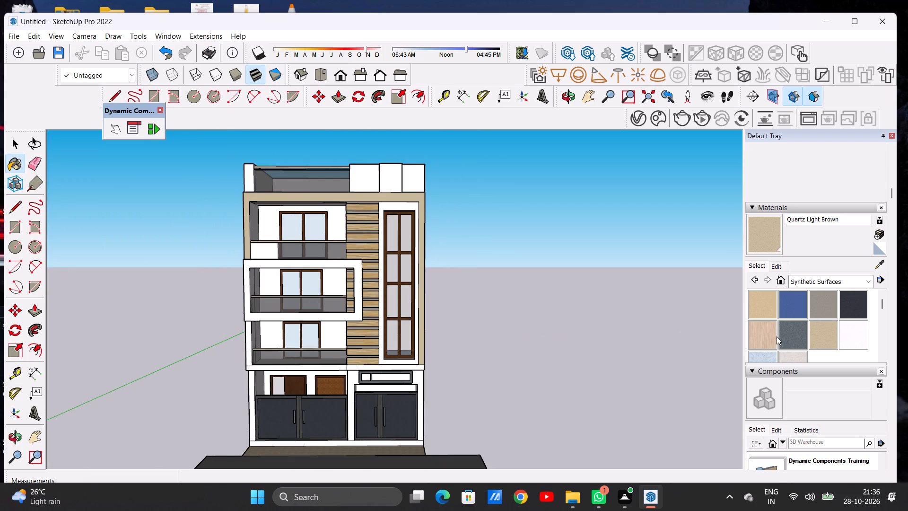
left_click(775, 265)
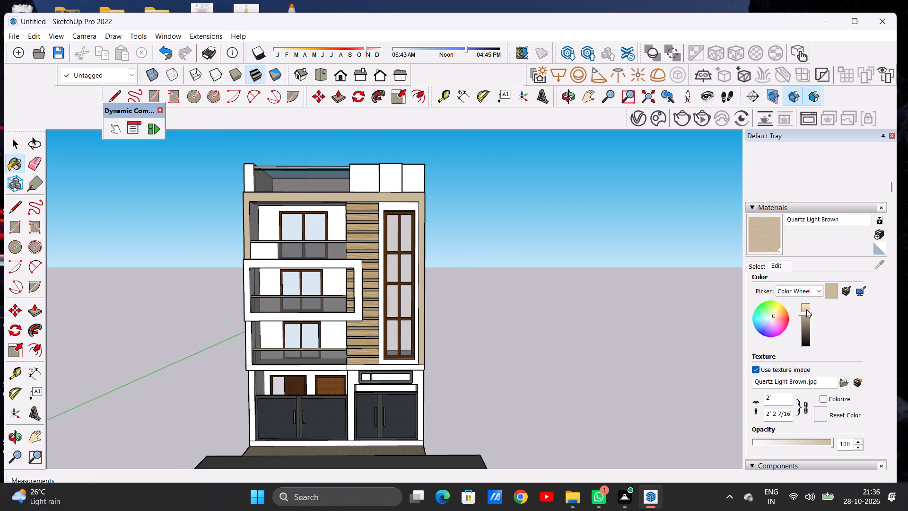
left_click(806, 309)
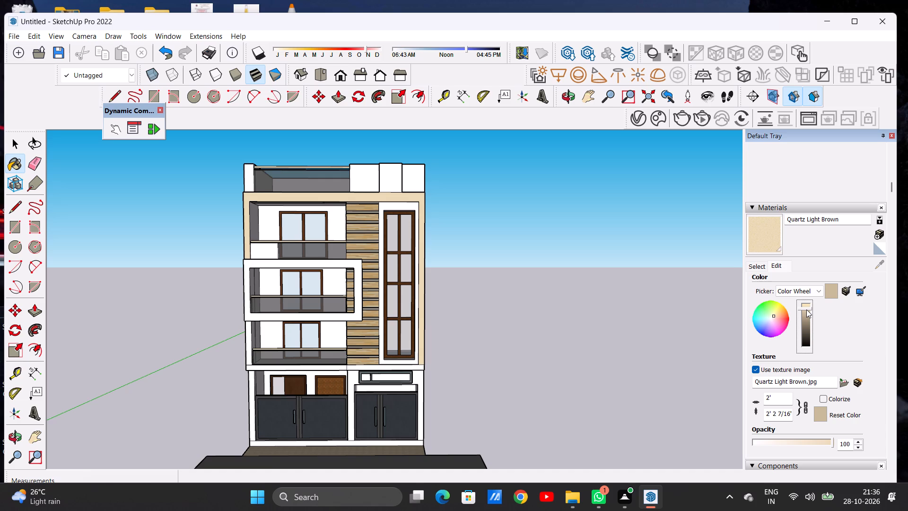
Paint both parts of the horizontal band above the ground floor with the lightened Quartz Light Brown.
scroll(703, 308, "down", 4)
scroll(438, 194, "up", 5)
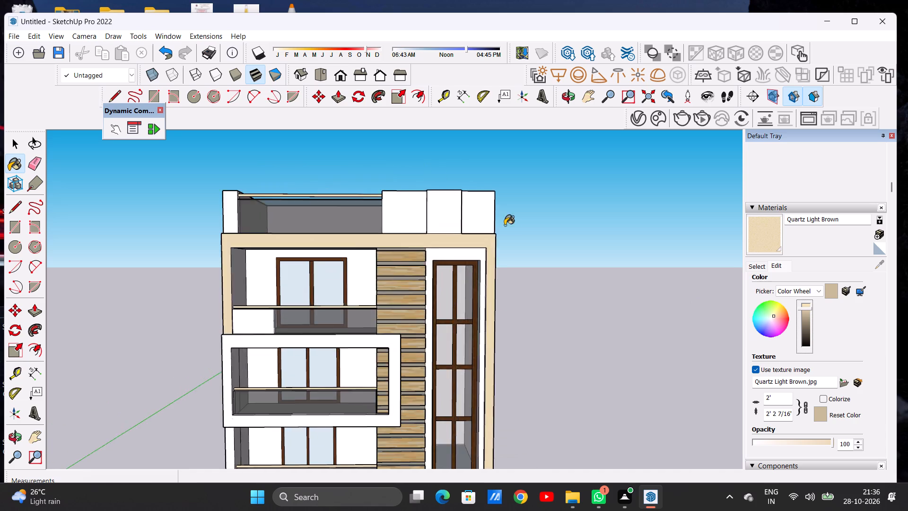
scroll(505, 225, "up", 20)
scroll(505, 225, "up", 3)
scroll(486, 256, "down", 1)
scroll(486, 256, "up", 6)
scroll(486, 256, "down", 5)
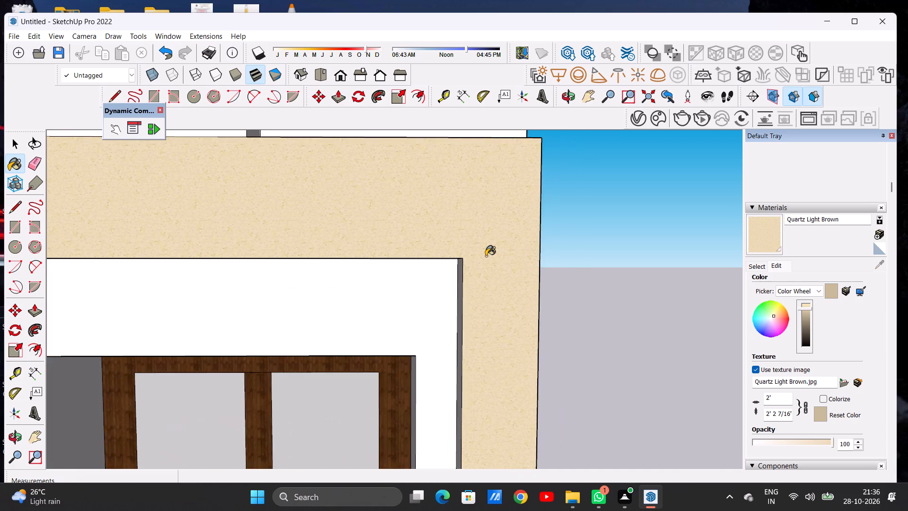
scroll(486, 256, "down", 17)
scroll(472, 247, "up", 1)
scroll(472, 247, "down", 14)
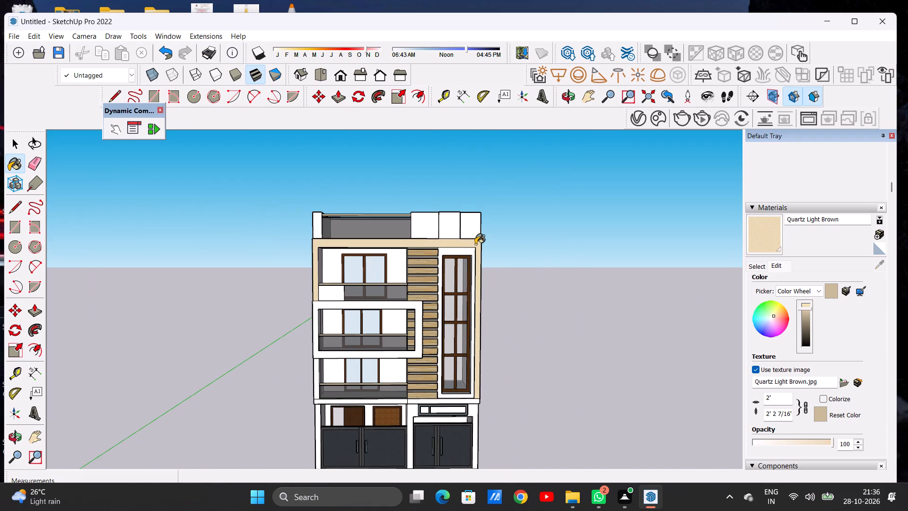
scroll(439, 241, "down", 2)
scroll(416, 360, "up", 9)
scroll(416, 365, "down", 1)
scroll(416, 365, "up", 4)
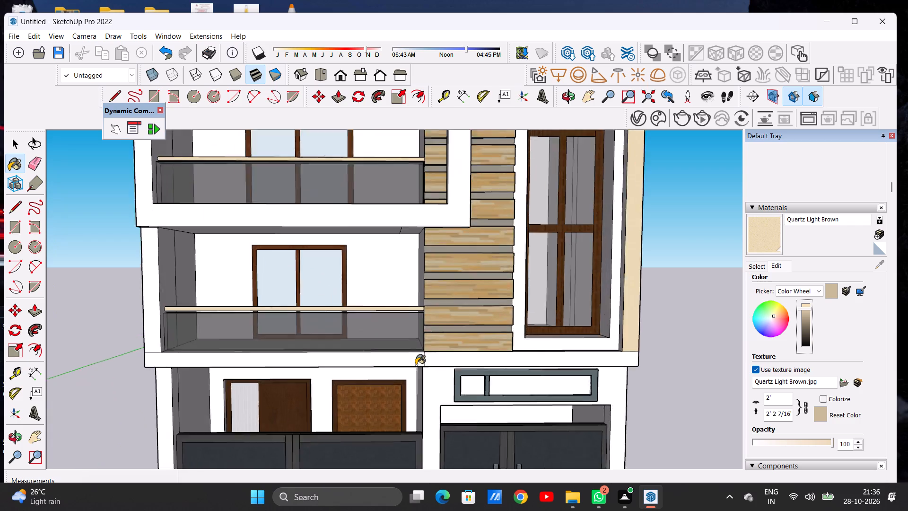
scroll(416, 365, "up", 10)
left_click(417, 358)
left_click(465, 353)
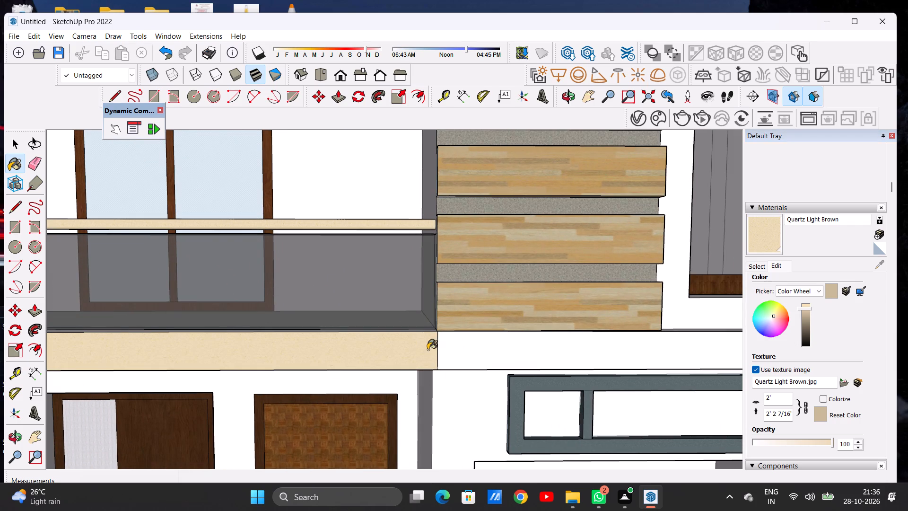
Erase the vertical edge dividing the two parts of the horizontal band above the ground floor.
scroll(428, 350, "down", 2)
scroll(428, 350, "up", 1)
scroll(428, 350, "down", 6)
scroll(430, 350, "up", 14)
key("space")
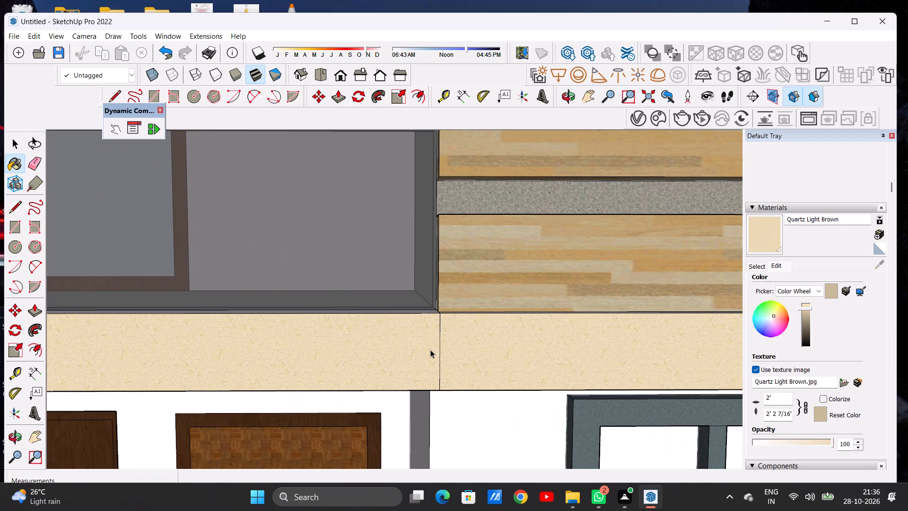
type("E")
left_click_drag(449, 343, 438, 345)
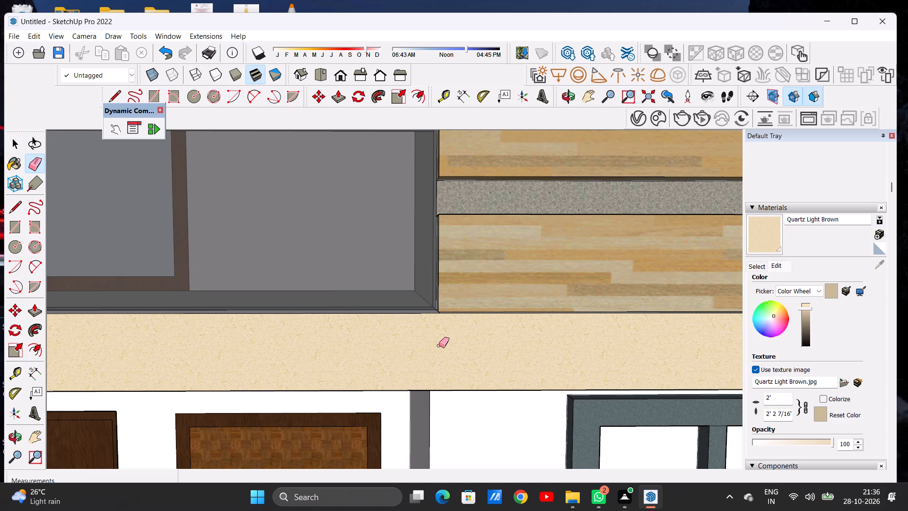
Paint the narrow ledge in front of the lowest balcony's glass, atop the horizontal band, with the lightened Quartz Light Brown.
scroll(439, 345, "down", 9)
left_click(761, 233)
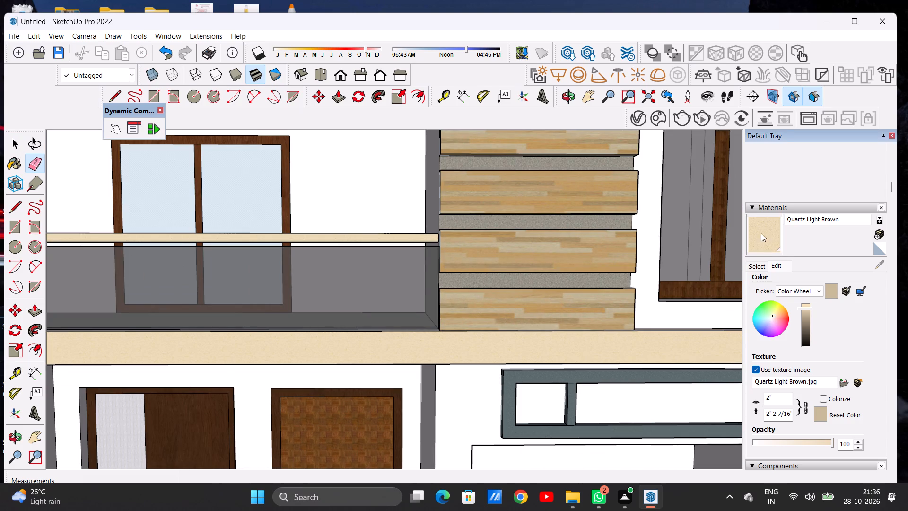
scroll(574, 341, "down", 13)
middle_click_drag(516, 337, 433, 429)
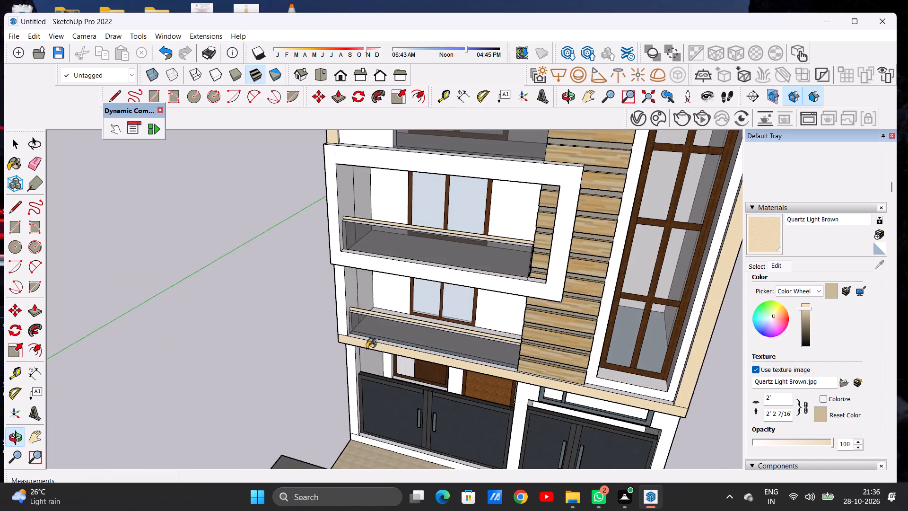
scroll(345, 346, "up", 17)
scroll(354, 329, "down", 1)
left_click(367, 301)
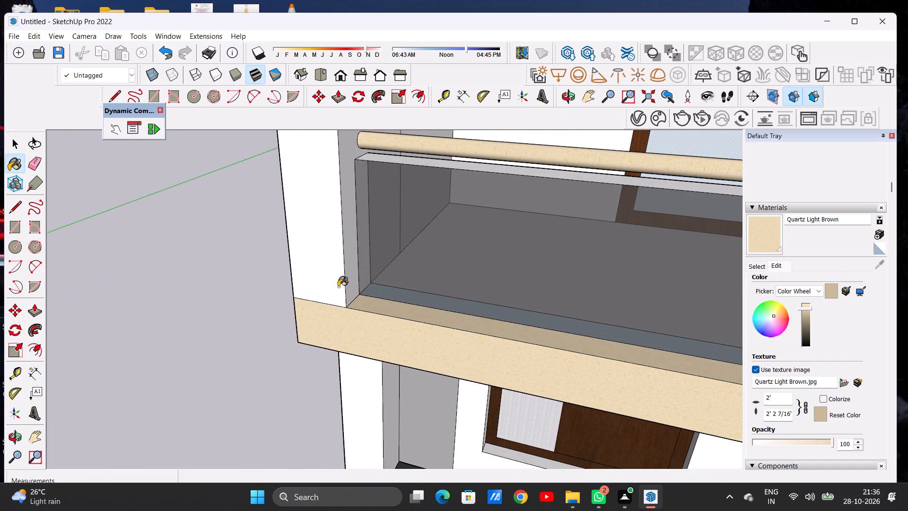
Examine the painted band, the whole front facade and the lower balconies from a distance and close up.
scroll(359, 339, "down", 2)
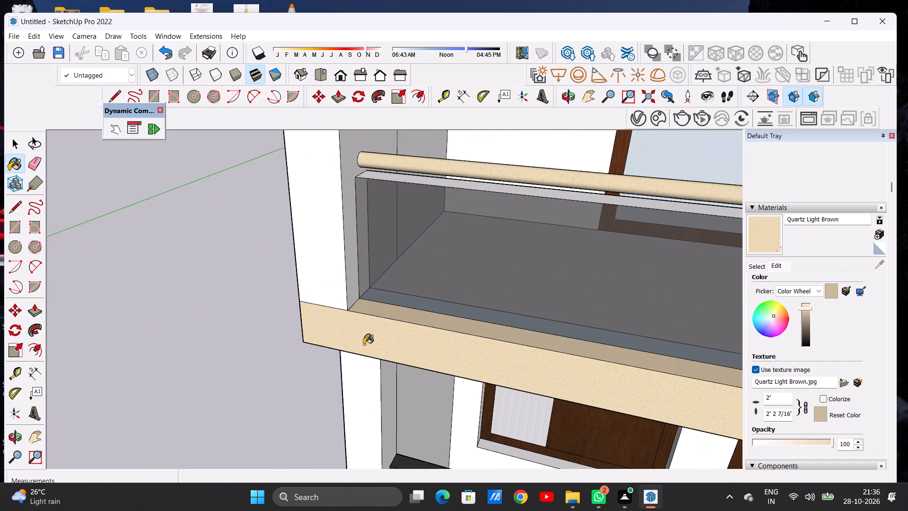
scroll(364, 344, "down", 10)
middle_click_drag(381, 344, 426, 317)
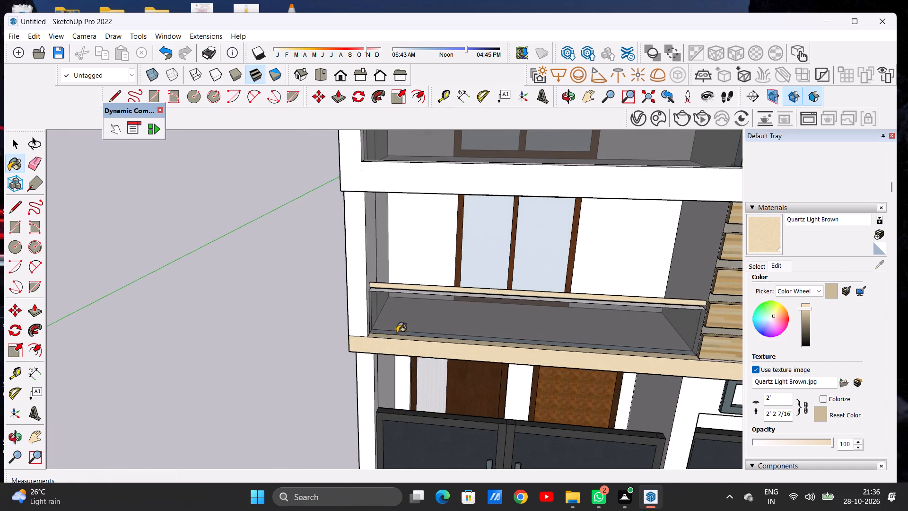
scroll(360, 361, "down", 15)
middle_click_drag(417, 381, 429, 340)
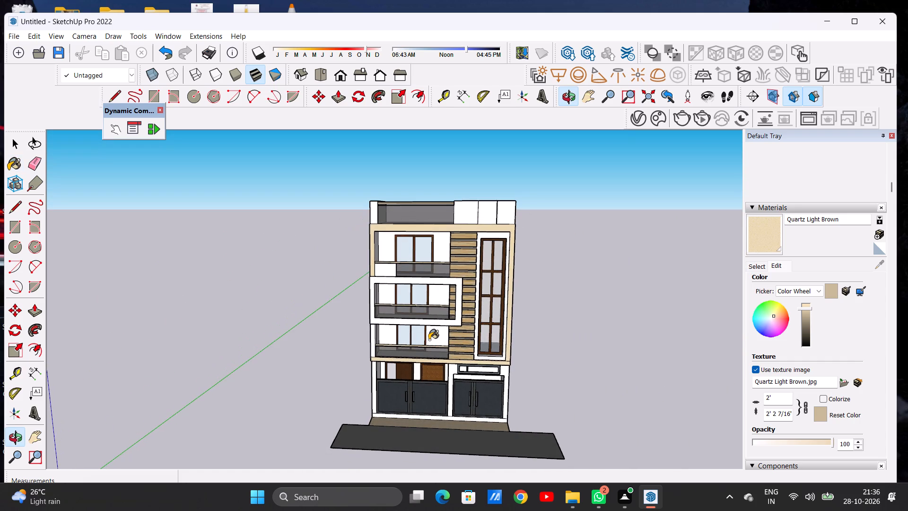
scroll(429, 340, "down", 7)
scroll(429, 340, "up", 1)
scroll(429, 340, "down", 3)
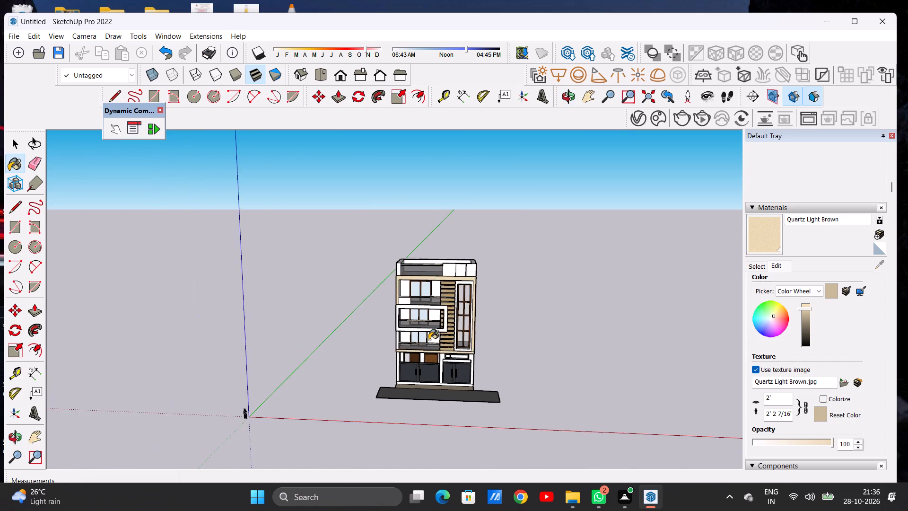
scroll(429, 340, "down", 2)
scroll(430, 344, "up", 19)
scroll(430, 348, "down", 1)
scroll(430, 348, "up", 5)
middle_click_drag(428, 351, 431, 393)
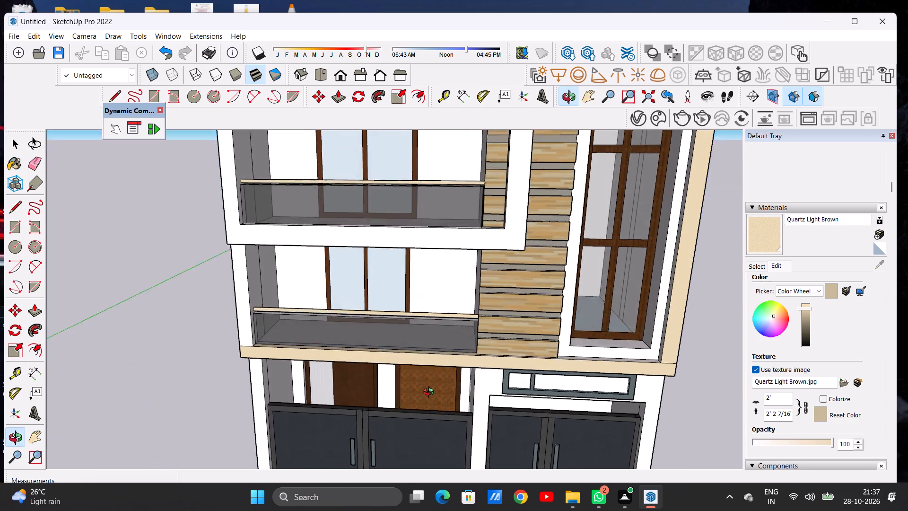
middle_click_drag(431, 393, 436, 446)
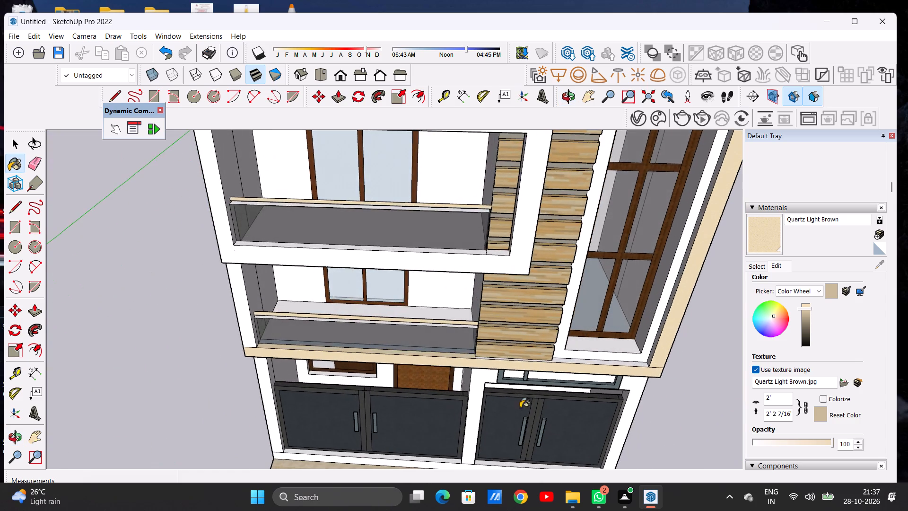
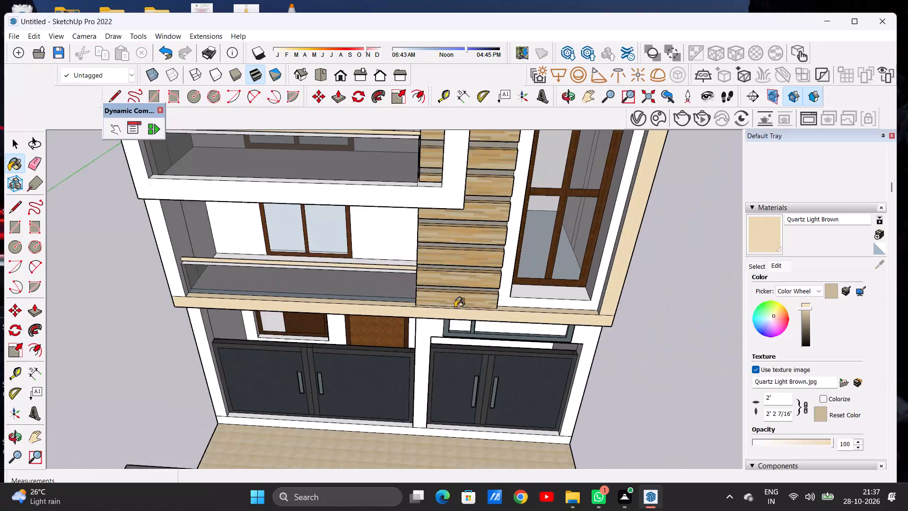
Paint the inner side face of the outer frame beside the tall window with the lightened Quartz Light Brown.
middle_click_drag(513, 297, 608, 277)
scroll(539, 280, "up", 9)
scroll(484, 272, "up", 4)
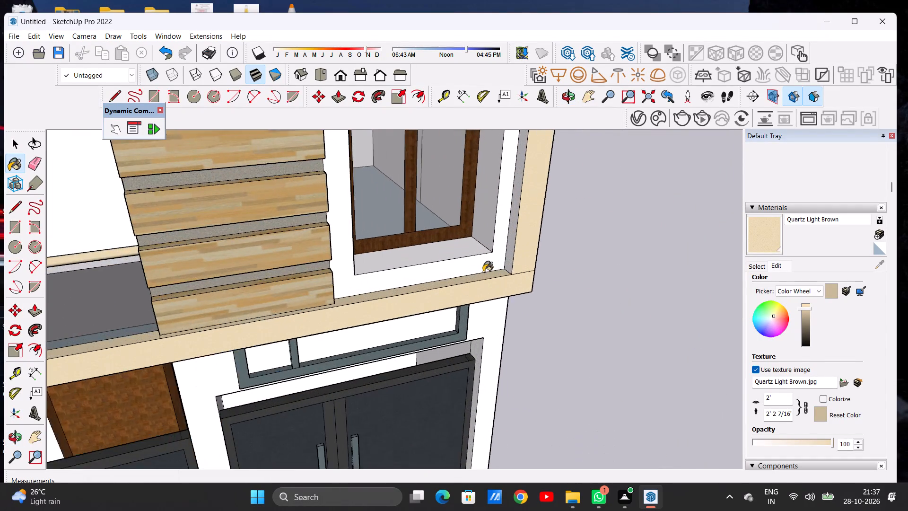
scroll(483, 272, "up", 15)
left_click(515, 258)
Paint the underside of the outer frame's top beam with the lightened Quartz Light Brown.
scroll(516, 273, "down", 11)
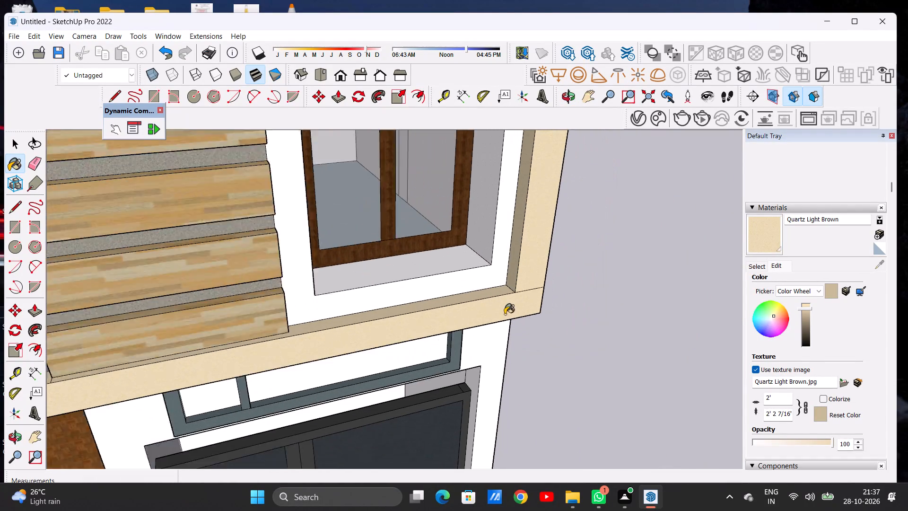
scroll(505, 314, "down", 20)
middle_click_drag(389, 335, 166, 265)
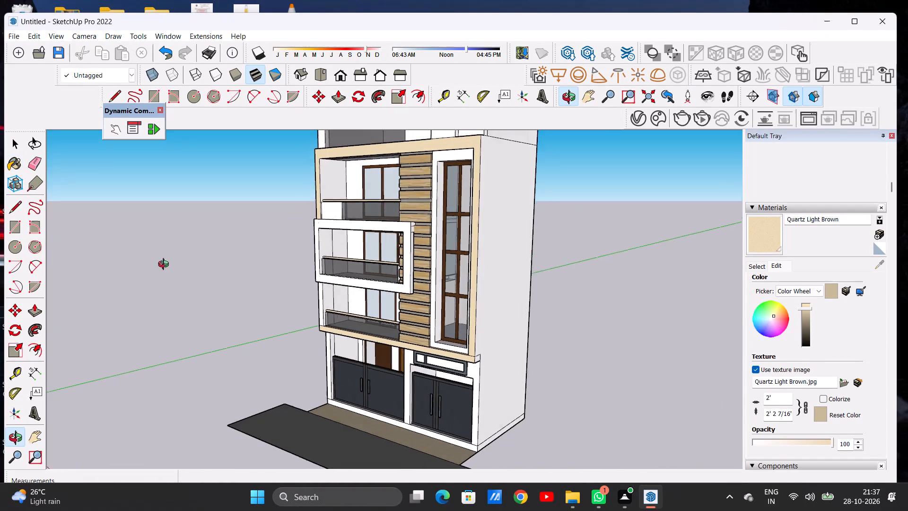
middle_click_drag(166, 265, 163, 269)
middle_click_drag(459, 226, 645, 204)
scroll(463, 140, "up", 6)
scroll(471, 146, "down", 1)
scroll(486, 162, "up", 8)
middle_click_drag(489, 176, 337, 124)
scroll(396, 169, "up", 13)
left_click(394, 155)
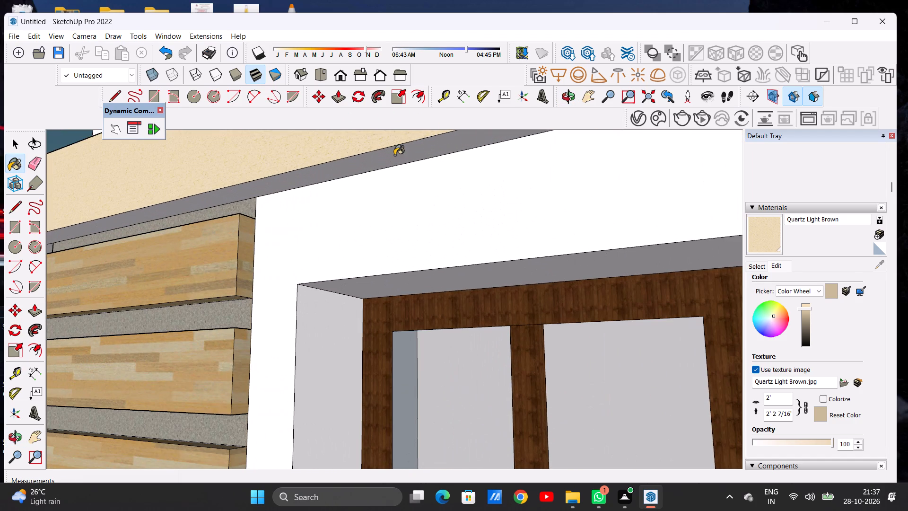
Examine the frame's inner corner above the top balcony and the whole front facade.
scroll(411, 180, "down", 17)
middle_click_drag(186, 219, 194, 236)
middle_click_drag(247, 267, 319, 294)
scroll(326, 298, "down", 9)
scroll(284, 285, "down", 1)
scroll(282, 284, "up", 4)
scroll(279, 283, "down", 1)
scroll(279, 283, "up", 3)
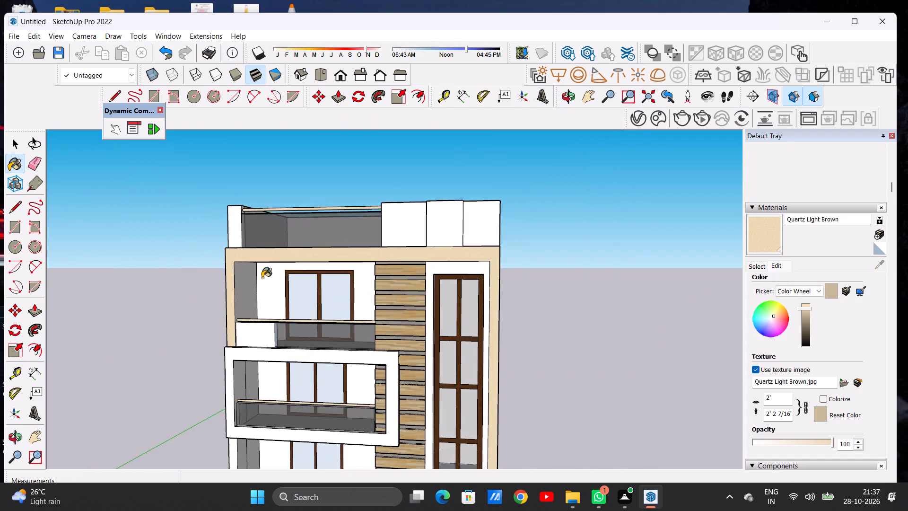
scroll(262, 278, "up", 16)
middle_click_drag(250, 271, 244, 237)
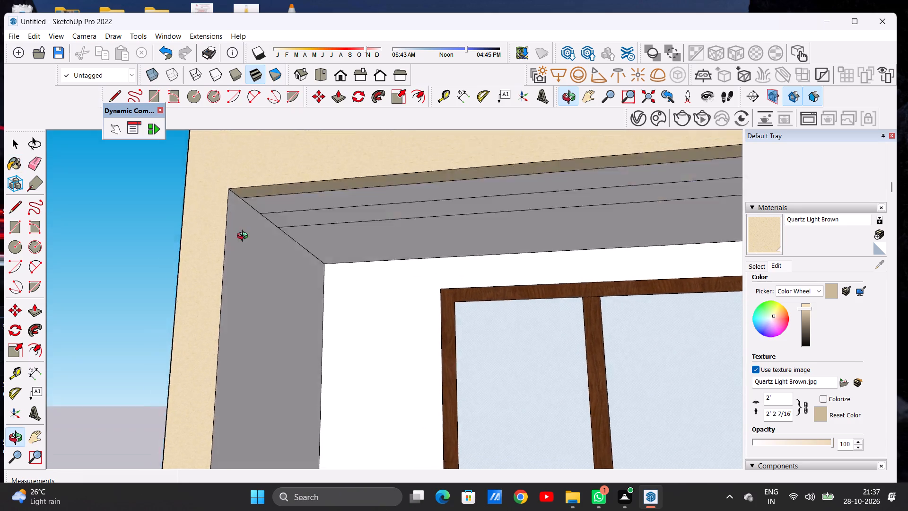
middle_click_drag(244, 237, 260, 262)
scroll(260, 264, "down", 20)
scroll(260, 264, "down", 5)
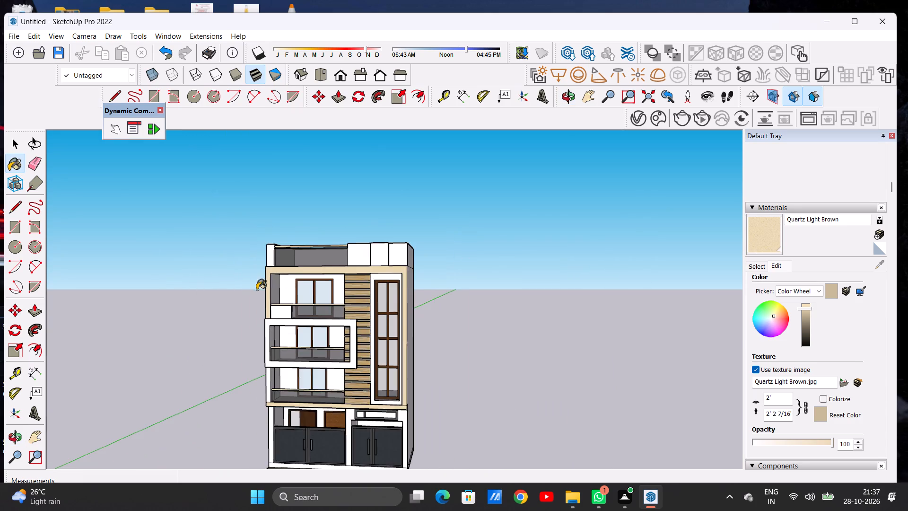
middle_click_drag(256, 291, 273, 290)
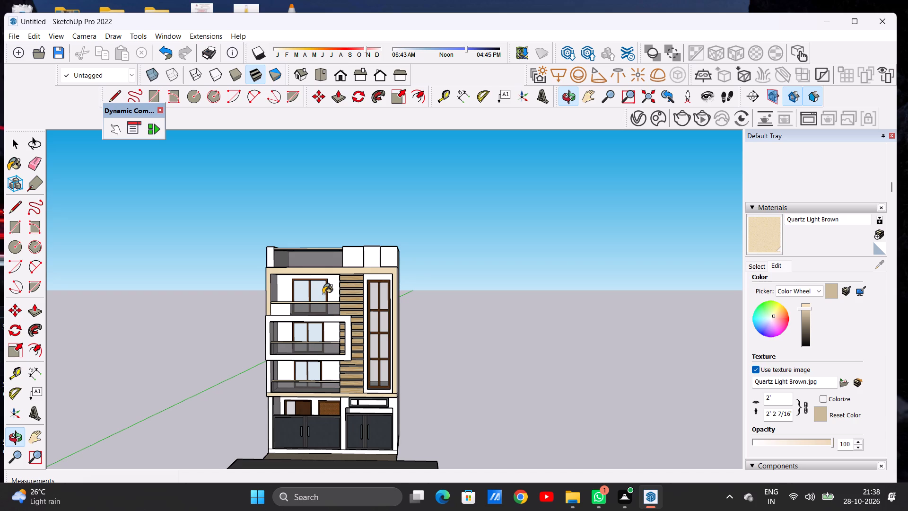
Paint the frame's top ledge faces in front of the roof parapet blocks with the lightened Quartz Light Brown.
scroll(323, 294, "down", 6)
middle_click_drag(336, 284, 341, 334)
scroll(321, 287, "up", 13)
scroll(320, 286, "down", 1)
scroll(320, 286, "up", 3)
middle_click_drag(351, 271, 292, 359)
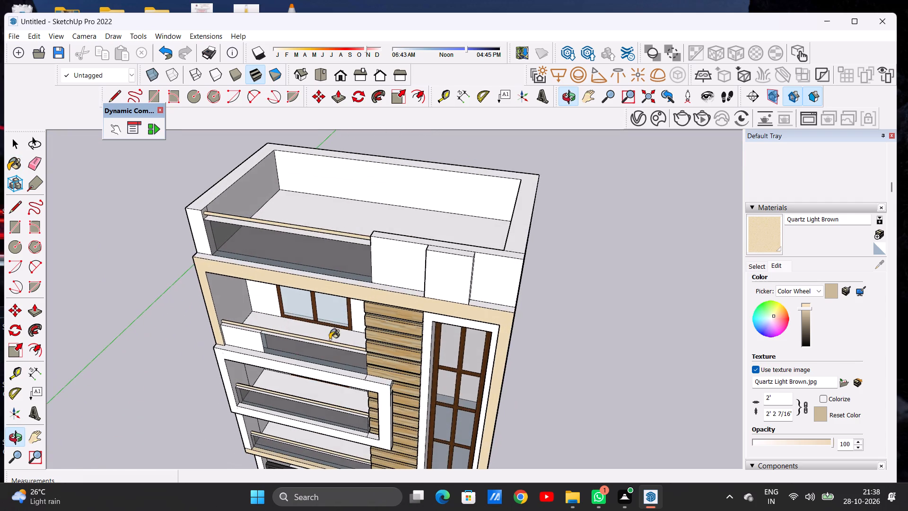
scroll(397, 296, "up", 1)
scroll(397, 296, "down", 1)
scroll(397, 296, "up", 13)
left_click(416, 281)
scroll(399, 298, "down", 6)
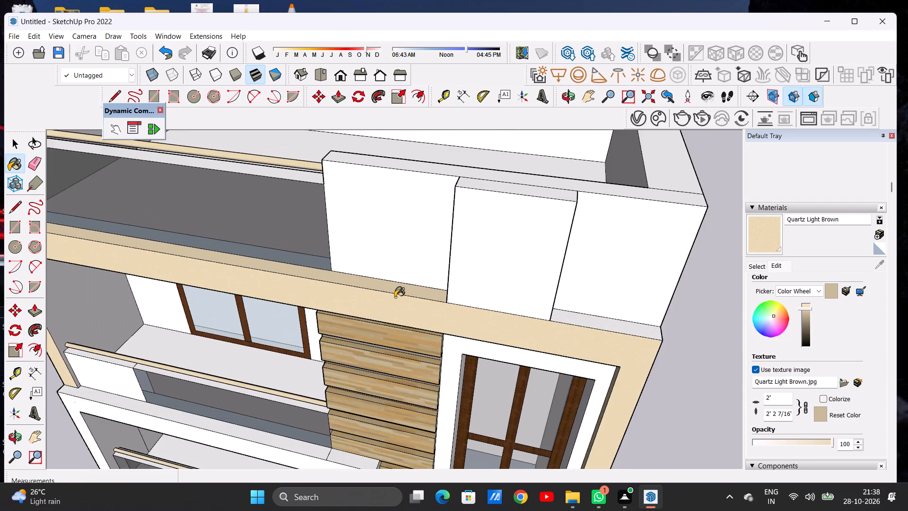
scroll(392, 270, "down", 6)
scroll(476, 292, "up", 12)
left_click(497, 302)
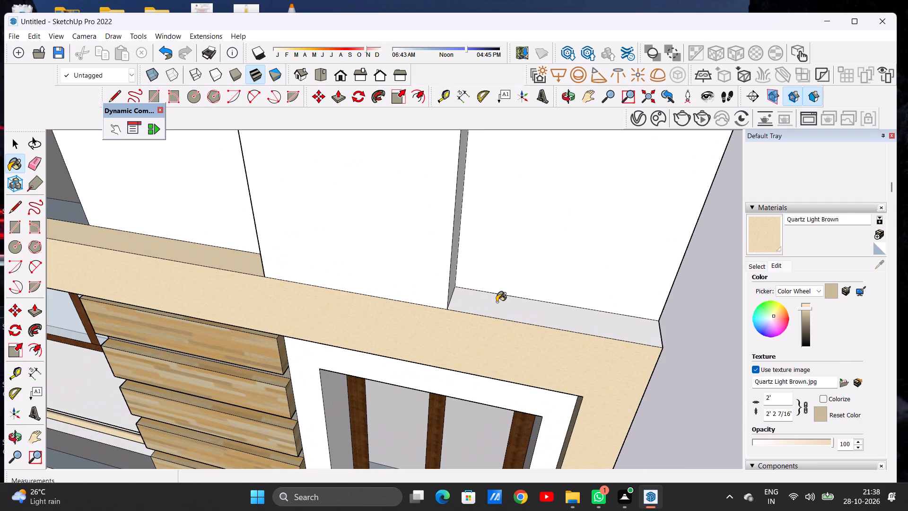
Examine the painted top of the frame, the roof parapet and the upper facade from several sides.
scroll(497, 302, "down", 16)
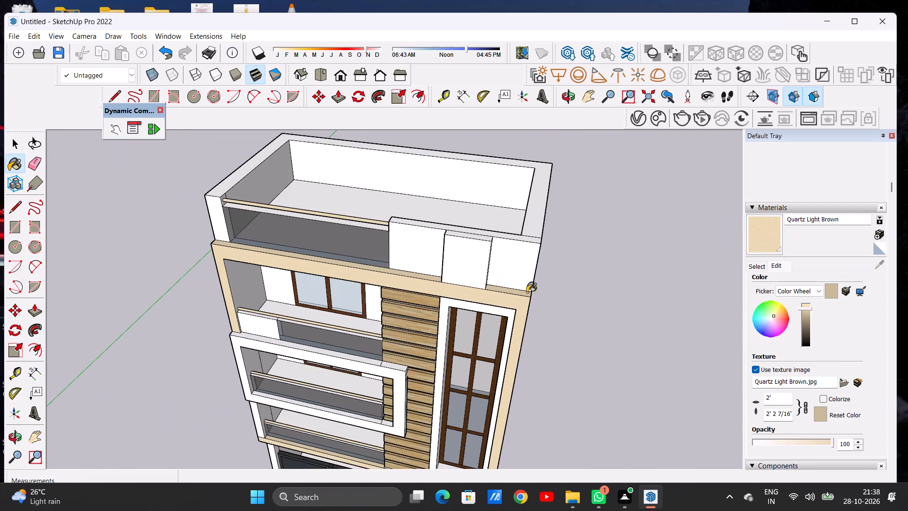
middle_click_drag(527, 292, 520, 257)
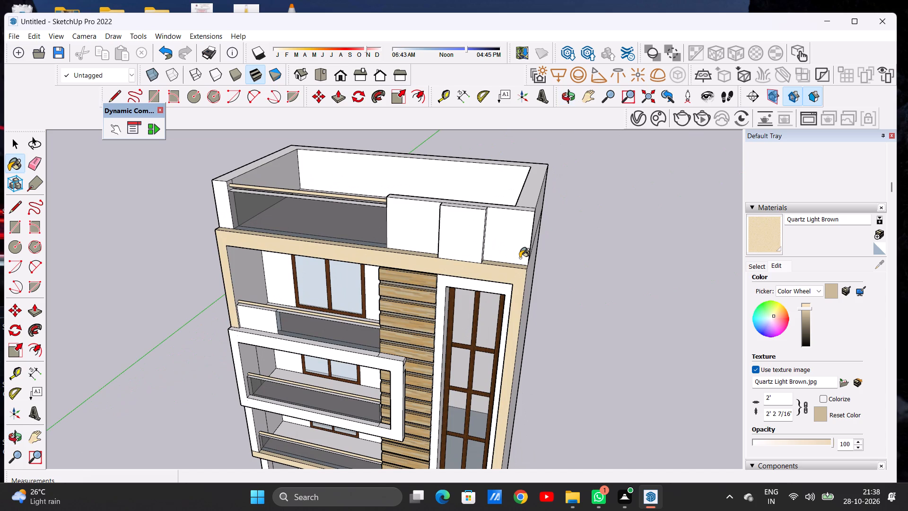
scroll(484, 270, "down", 6)
middle_click_drag(269, 287, 505, 252)
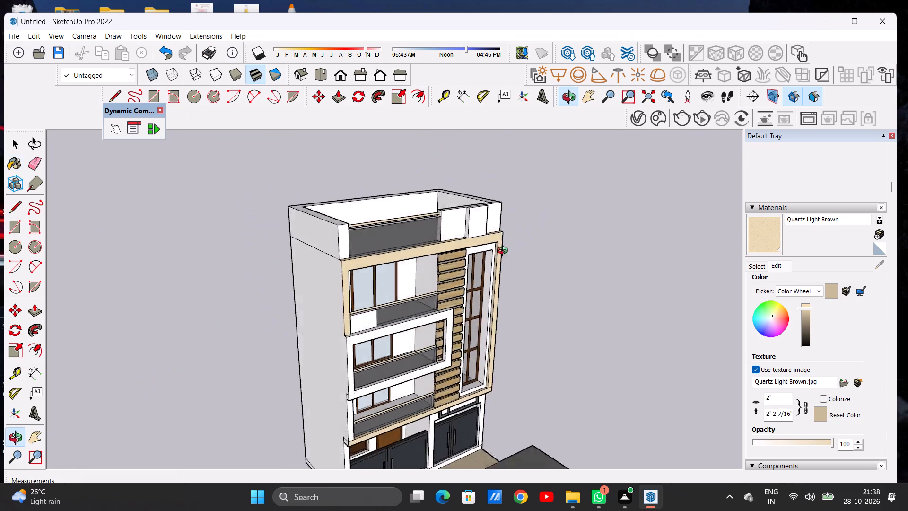
middle_click_drag(505, 252, 529, 247)
scroll(338, 288, "up", 3)
scroll(338, 288, "down", 1)
scroll(338, 288, "up", 2)
middle_click_drag(453, 265, 244, 268)
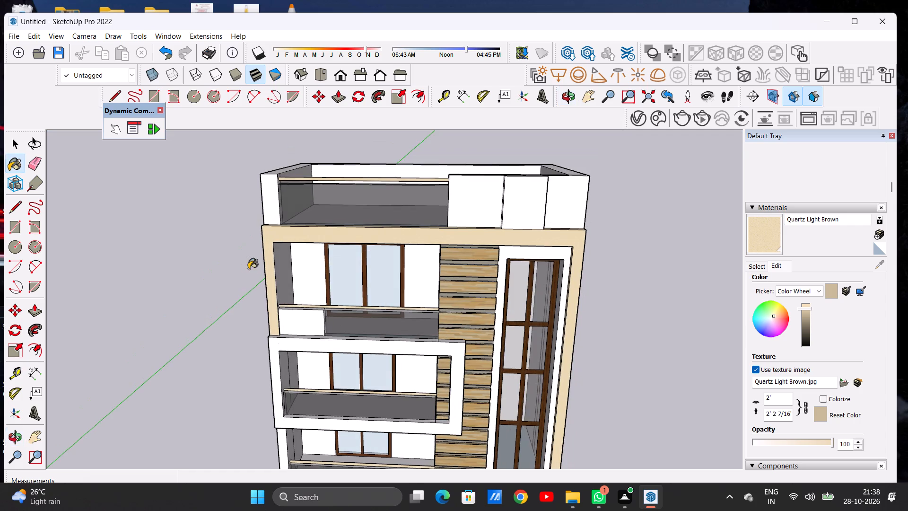
scroll(380, 278, "down", 7)
middle_click_drag(450, 292, 426, 195)
scroll(424, 230, "down", 1)
scroll(424, 230, "up", 1)
scroll(424, 230, "down", 1)
scroll(424, 230, "up", 5)
scroll(433, 243, "down", 1)
scroll(433, 243, "up", 1)
scroll(433, 243, "down", 1)
scroll(433, 243, "up", 5)
scroll(437, 289, "up", 1)
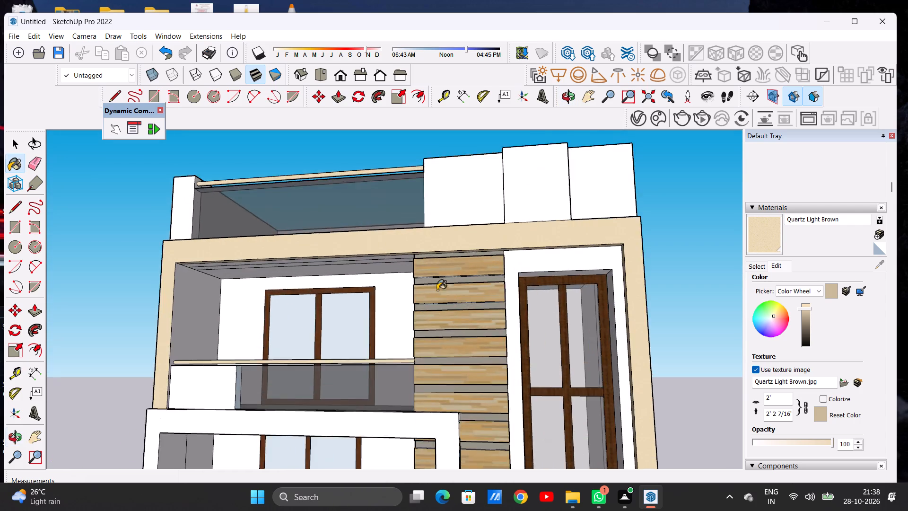
middle_click_drag(437, 290, 451, 195)
scroll(437, 237, "up", 8)
scroll(439, 252, "down", 1)
middle_click_drag(433, 230, 454, 331)
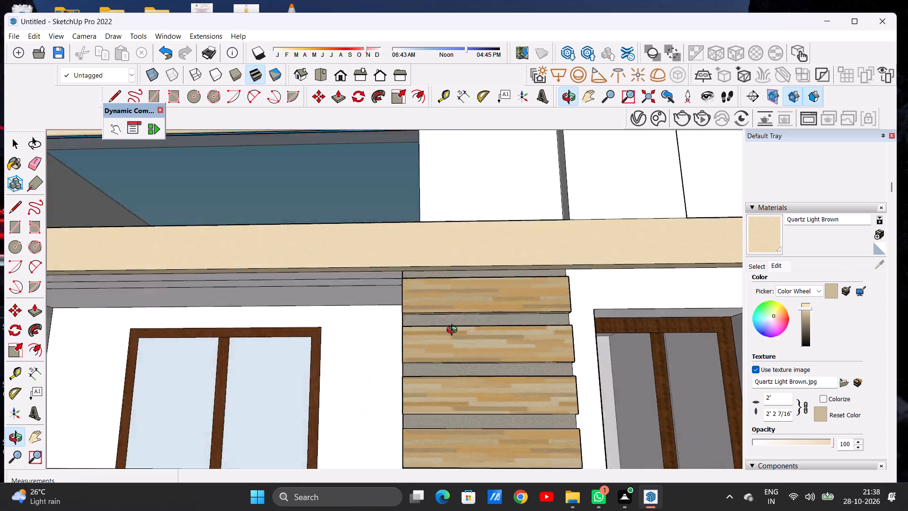
middle_click_drag(454, 331, 459, 352)
scroll(437, 275, "down", 8)
scroll(414, 283, "up", 1)
scroll(413, 283, "down", 11)
middle_click_drag(489, 277, 210, 345)
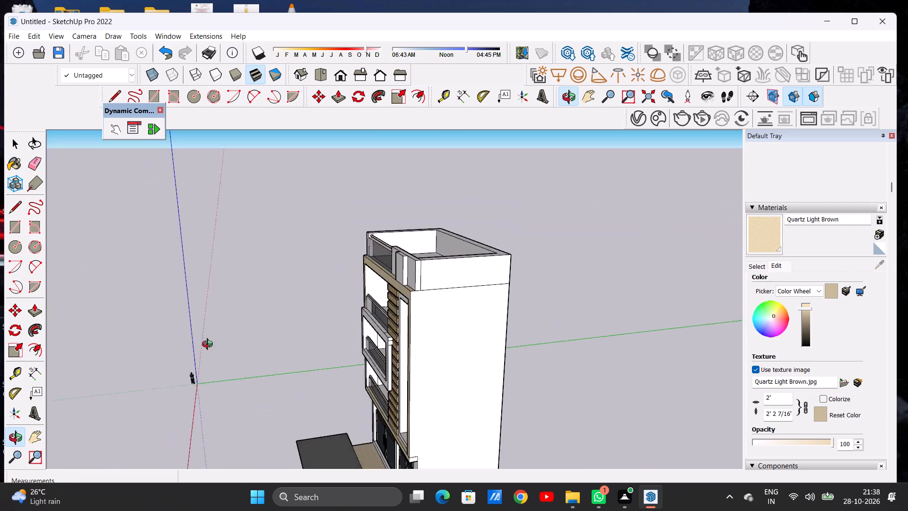
middle_click_drag(210, 345, 474, 333)
scroll(392, 271, "up", 6)
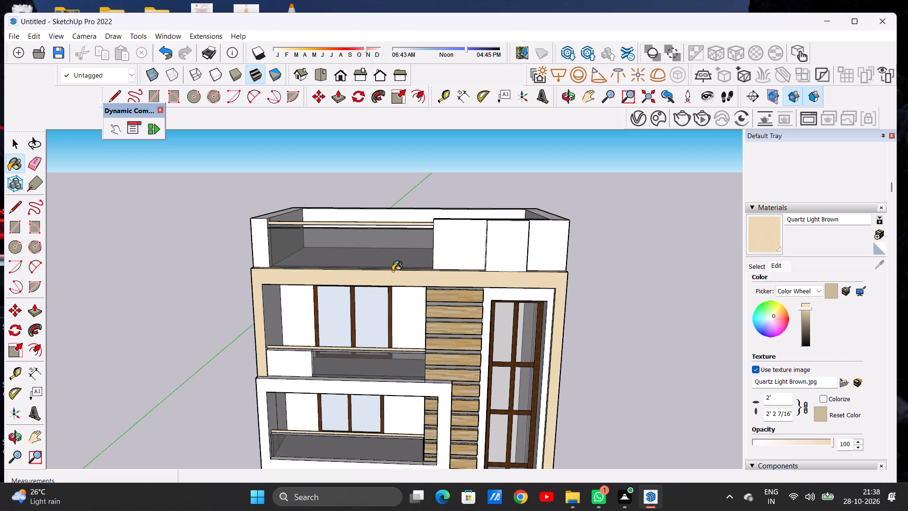
scroll(385, 273, "down", 6)
middle_click_drag(460, 273, 368, 358)
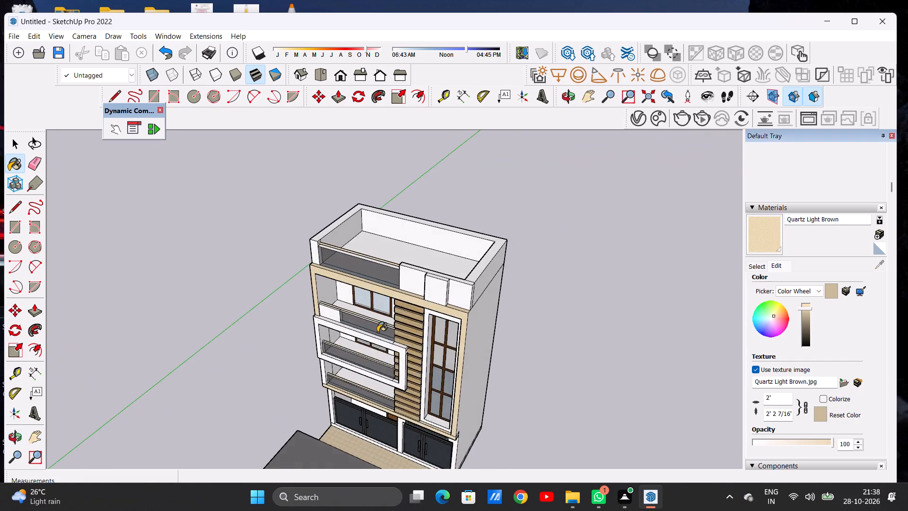
scroll(421, 296, "up", 2)
scroll(430, 293, "down", 1)
scroll(430, 293, "up", 9)
scroll(472, 318, "down", 1)
scroll(472, 318, "up", 3)
middle_click_drag(381, 314, 469, 316)
scroll(447, 288, "up", 7)
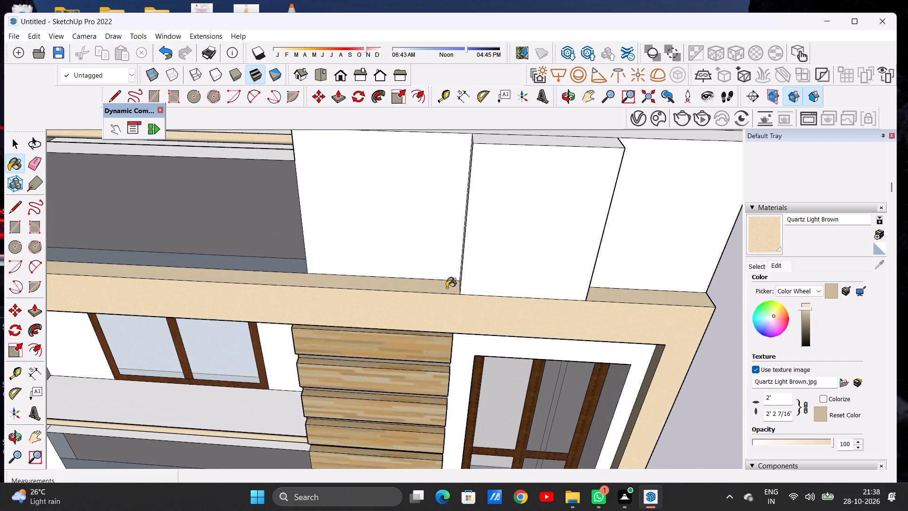
Examine the whole front facade, the band above the ground floor and the top balcony area.
key("space")
scroll(457, 259, "down", 7)
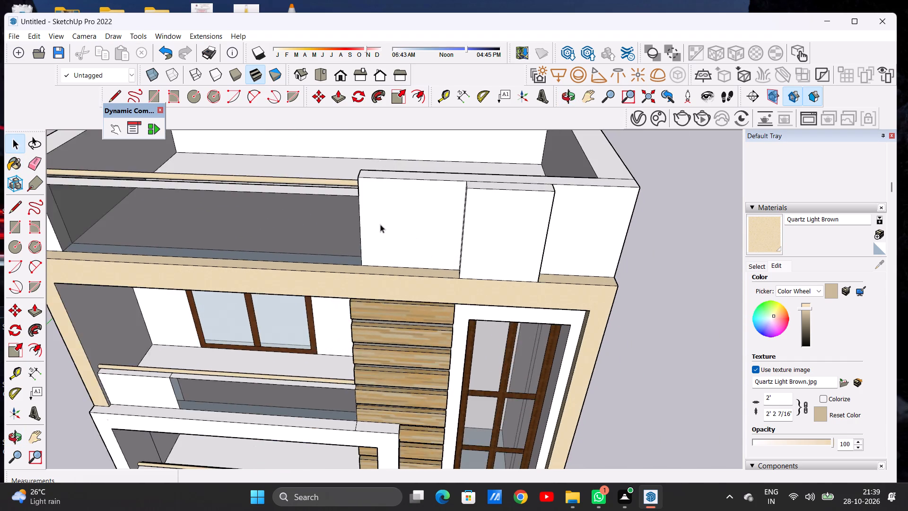
scroll(380, 224, "down", 17)
middle_click_drag(467, 324, 473, 216)
scroll(474, 326, "up", 2)
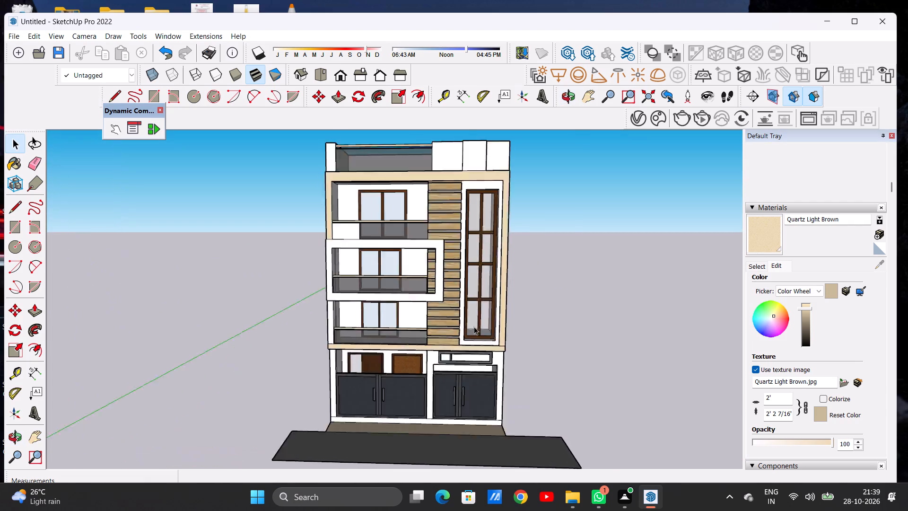
scroll(474, 326, "up", 8)
scroll(477, 337, "down", 2)
scroll(477, 337, "up", 6)
middle_click_drag(418, 344, 446, 335)
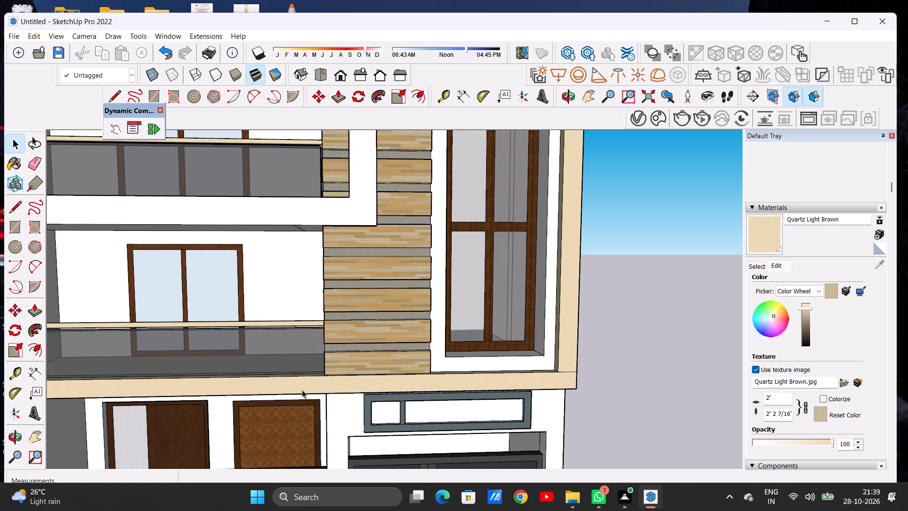
scroll(359, 330, "down", 6)
scroll(410, 332, "down", 10)
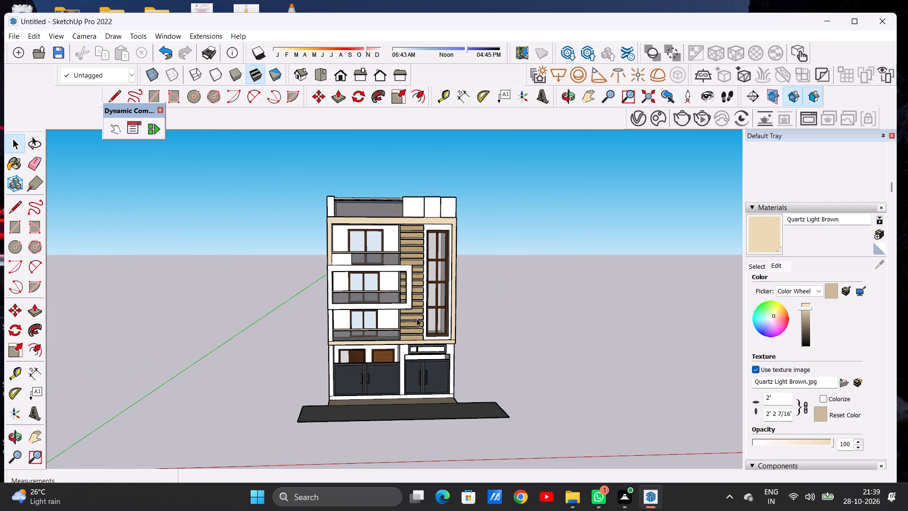
scroll(412, 220, "up", 6)
scroll(382, 254, "up", 7)
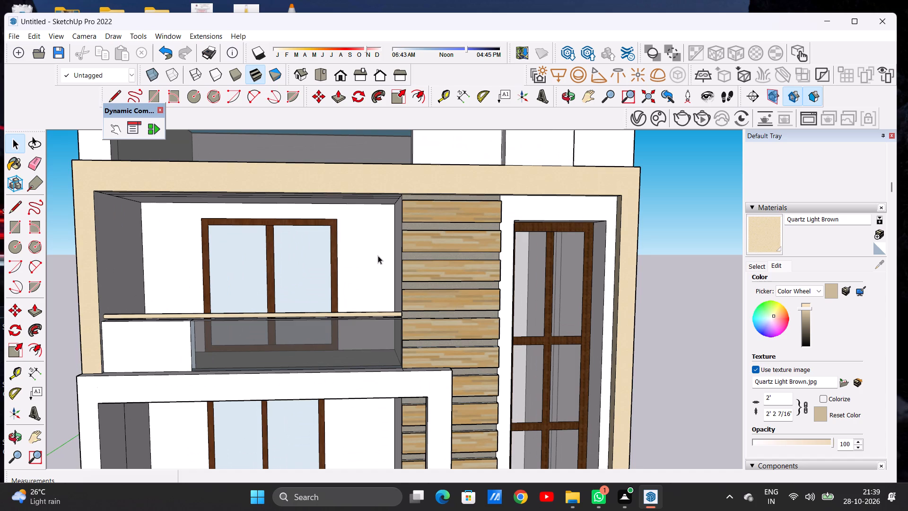
scroll(354, 255, "down", 7)
middle_click_drag(372, 262, 340, 264)
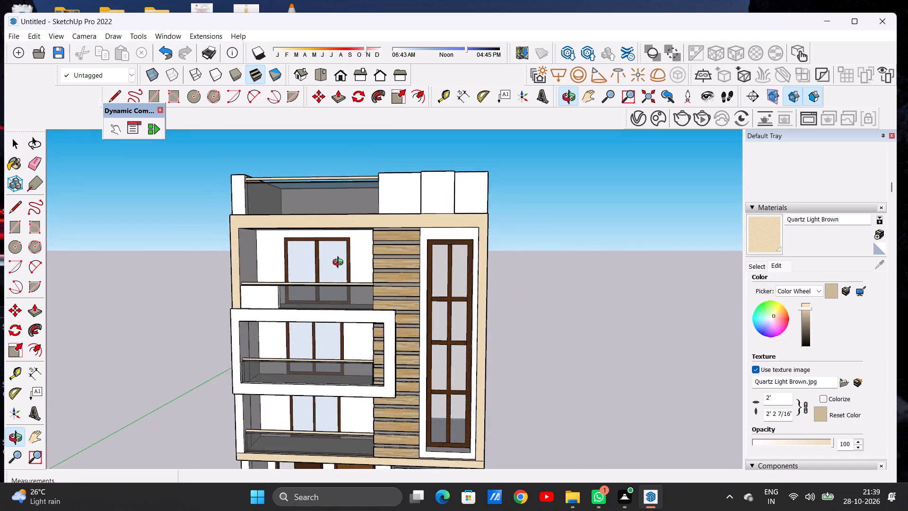
middle_click_drag(340, 264, 357, 264)
scroll(324, 287, "down", 5)
scroll(380, 223, "up", 1)
scroll(385, 225, "down", 1)
scroll(392, 231, "up", 2)
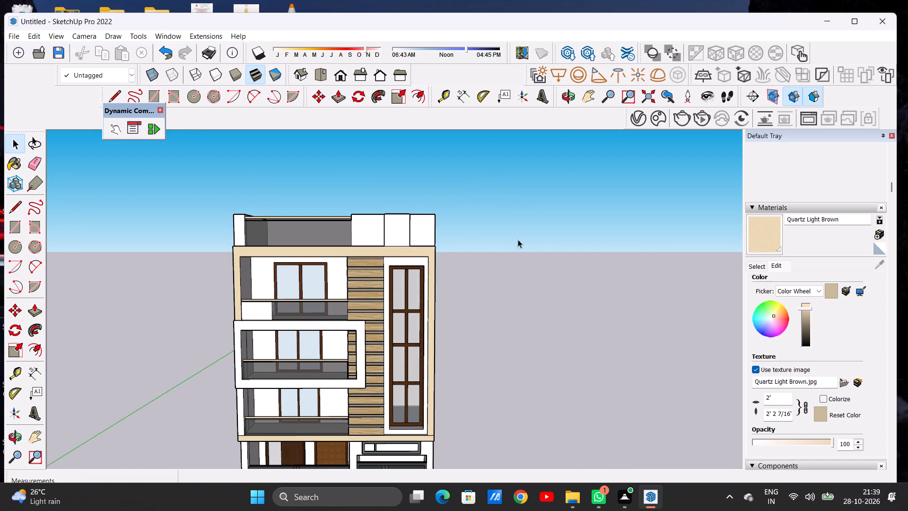
Paint the front and top faces of the projecting middle parapet block with the lightened Quartz Light Brown.
left_click(767, 236)
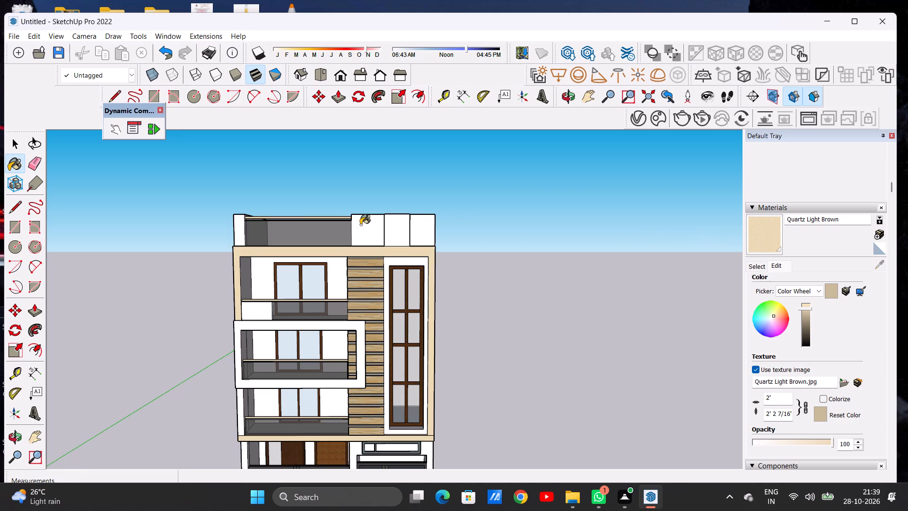
scroll(401, 246, "up", 12)
left_click(396, 229)
scroll(396, 235, "down", 4)
scroll(396, 238, "up", 1)
scroll(396, 238, "down", 2)
middle_click_drag(401, 223, 367, 320)
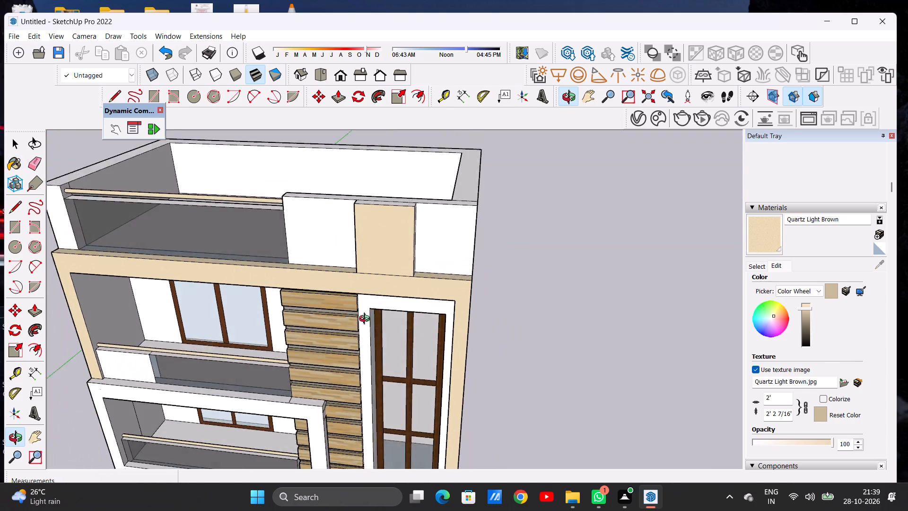
middle_click_drag(367, 320, 365, 339)
scroll(386, 234, "up", 9)
scroll(425, 218, "down", 1)
scroll(425, 218, "up", 3)
left_click(440, 195)
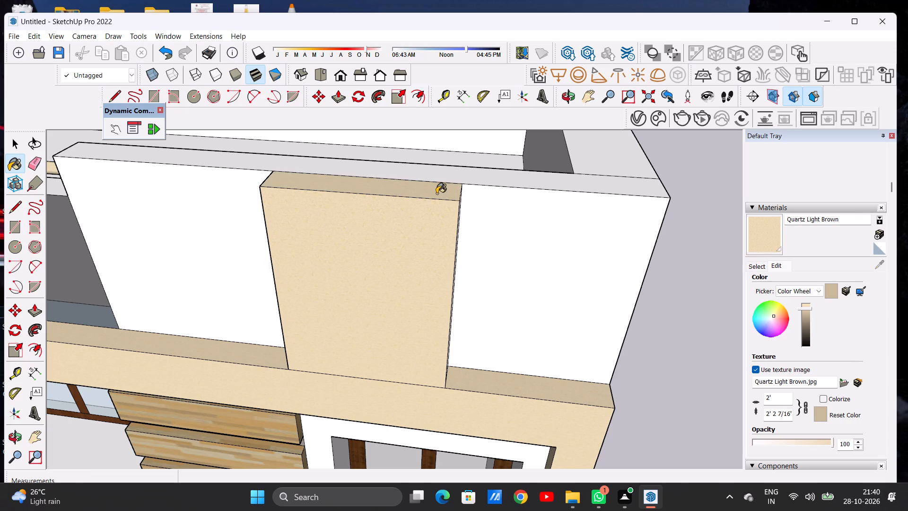
Paint both side faces of the projecting middle parapet block with the lightened Quartz Light Brown.
scroll(419, 193, "down", 7)
scroll(409, 197, "up", 1)
scroll(409, 197, "down", 1)
scroll(409, 197, "up", 2)
middle_click_drag(422, 211, 288, 166)
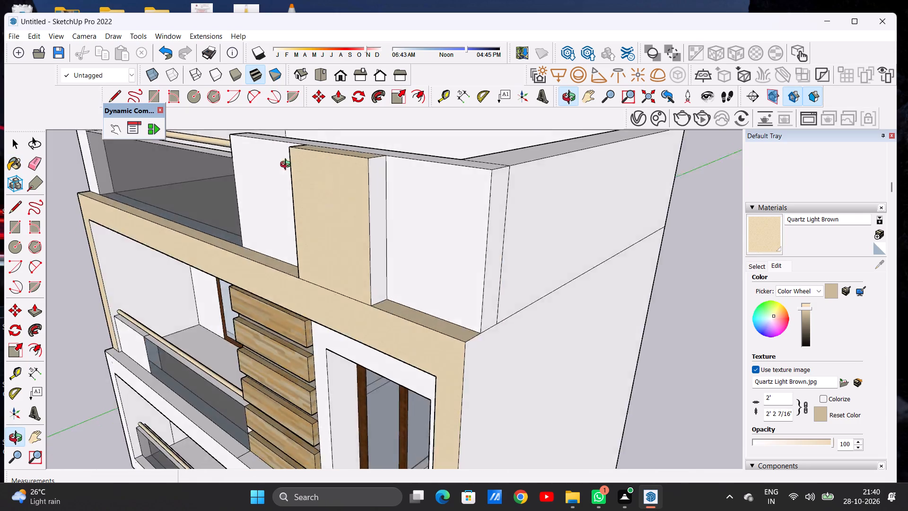
middle_click_drag(288, 166, 269, 175)
scroll(354, 178, "up", 5)
left_click(356, 178)
scroll(385, 228, "down", 14)
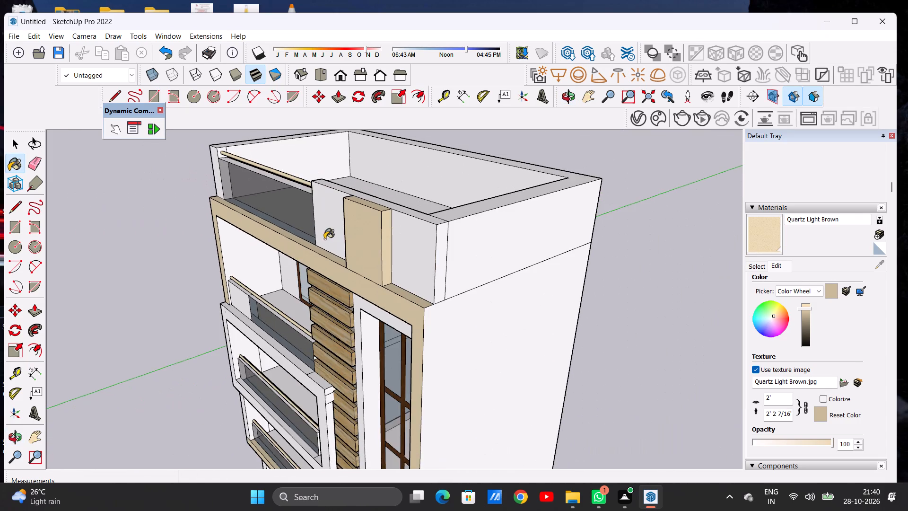
middle_click_drag(324, 239, 635, 209)
scroll(520, 199, "up", 6)
scroll(522, 196, "down", 1)
scroll(525, 191, "up", 6)
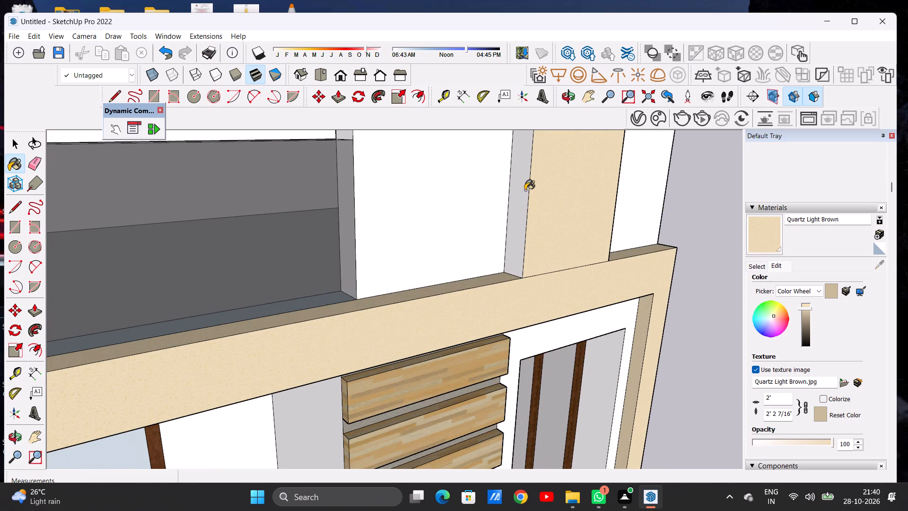
left_click(525, 190)
scroll(420, 258, "down", 11)
middle_click_drag(442, 230, 426, 317)
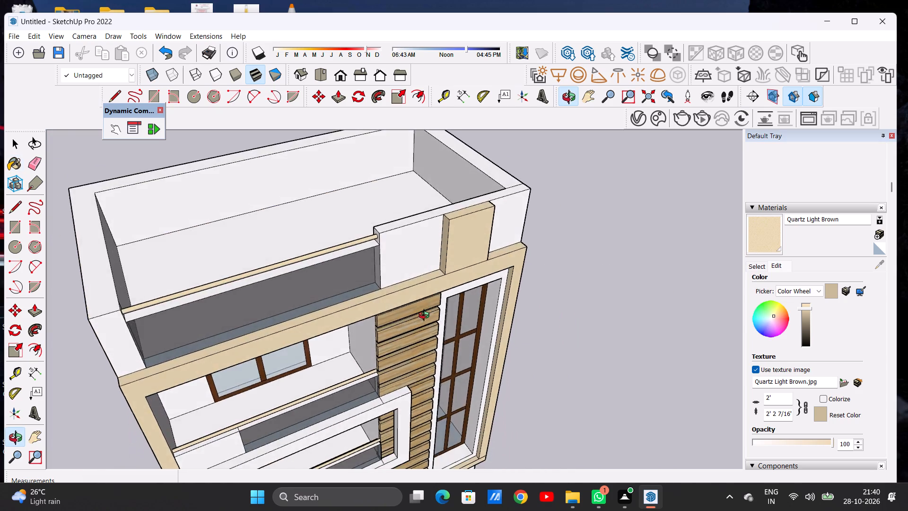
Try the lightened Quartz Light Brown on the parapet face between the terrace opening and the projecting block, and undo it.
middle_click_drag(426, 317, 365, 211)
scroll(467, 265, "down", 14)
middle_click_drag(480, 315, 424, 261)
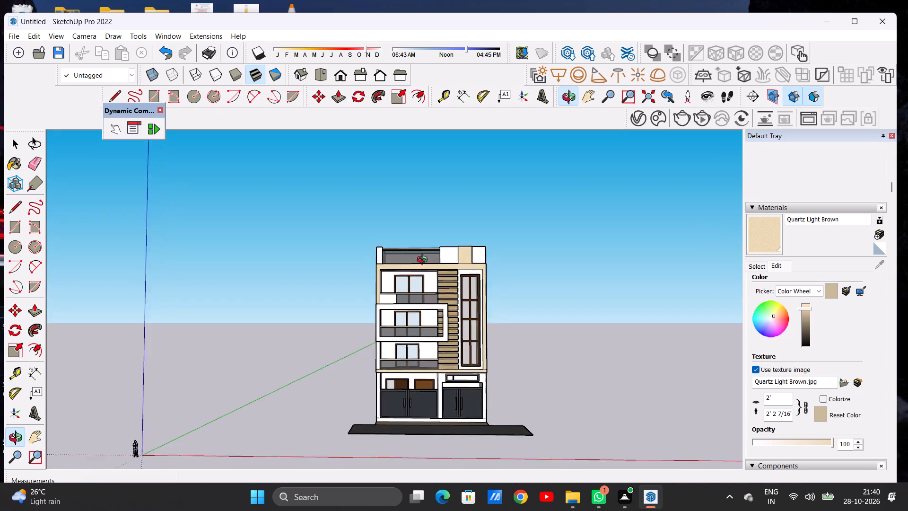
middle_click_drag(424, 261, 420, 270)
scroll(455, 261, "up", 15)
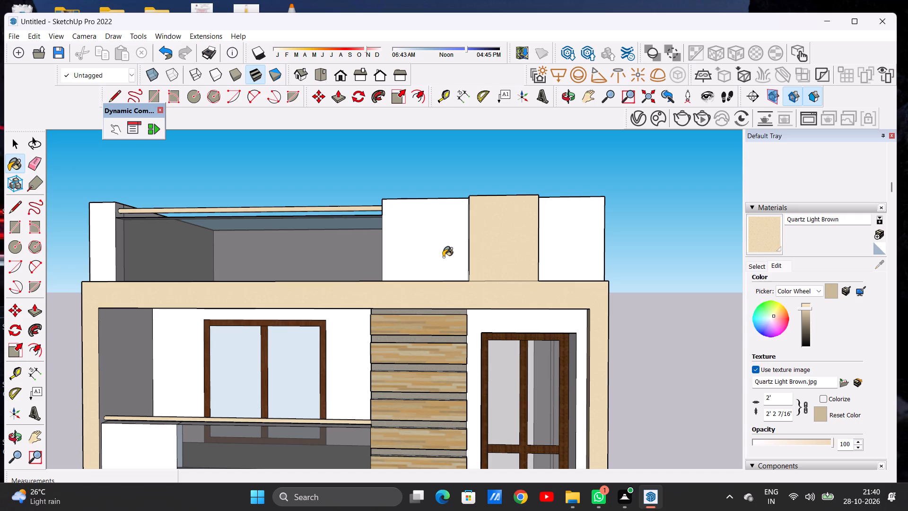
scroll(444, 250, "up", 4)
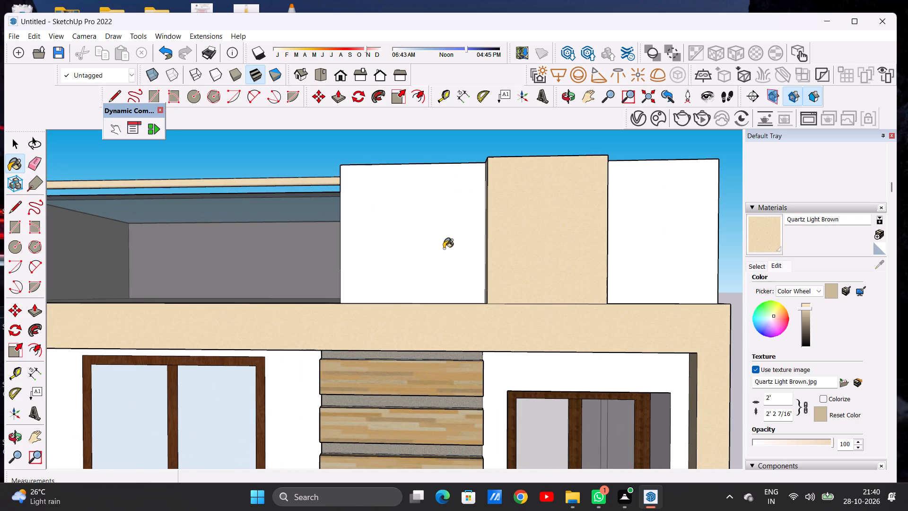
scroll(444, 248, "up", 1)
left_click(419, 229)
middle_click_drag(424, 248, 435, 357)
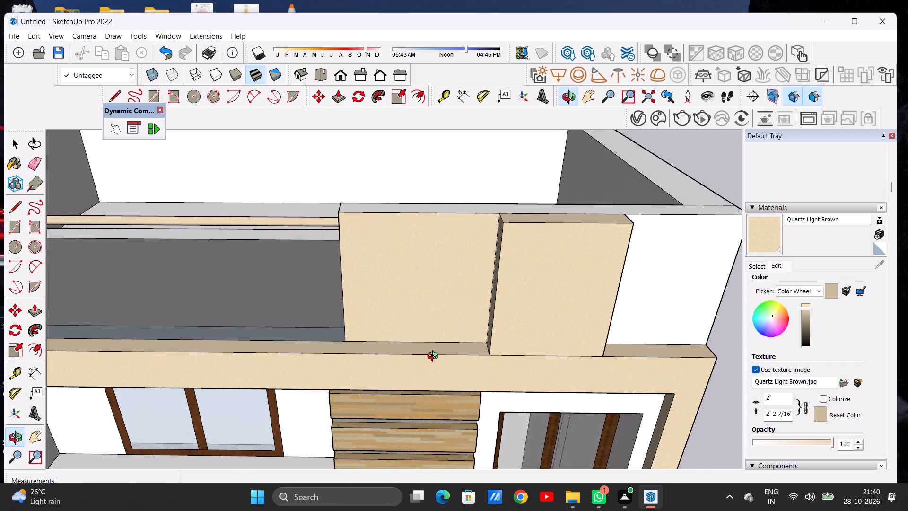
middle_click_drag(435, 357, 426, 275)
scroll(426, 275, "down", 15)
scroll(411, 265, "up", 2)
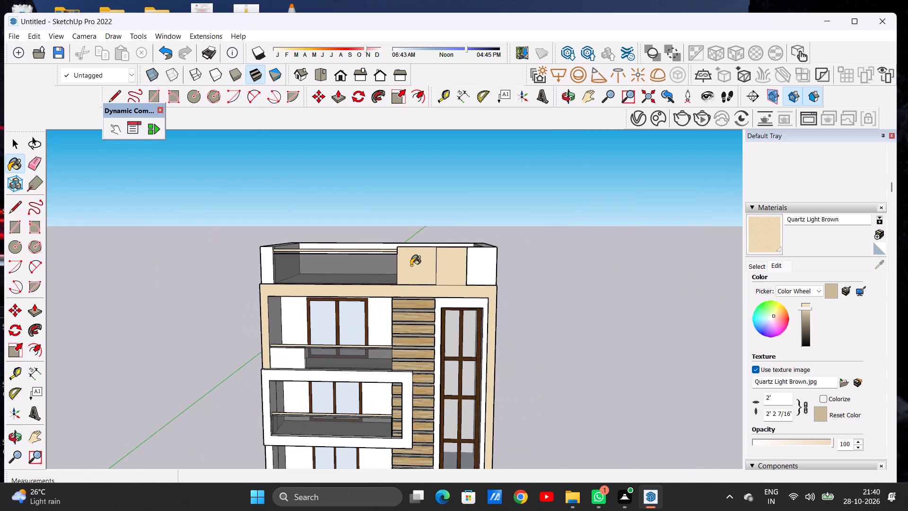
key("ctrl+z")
Paint the front wall face surrounding the tall multi-storey window with the lightened Quartz Light Brown.
scroll(421, 246, "down", 11)
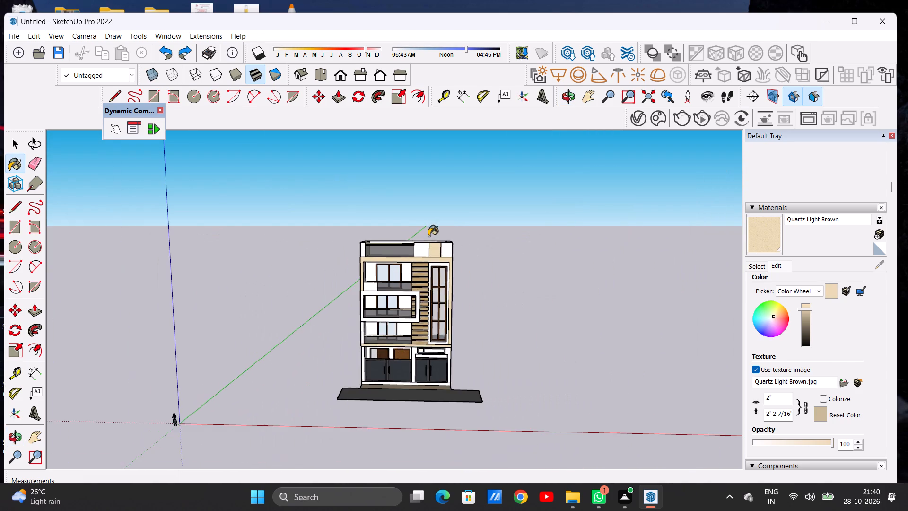
scroll(448, 395, "up", 1)
scroll(448, 395, "down", 1)
scroll(448, 395, "up", 1)
scroll(448, 395, "down", 1)
scroll(448, 395, "up", 3)
scroll(429, 306, "up", 7)
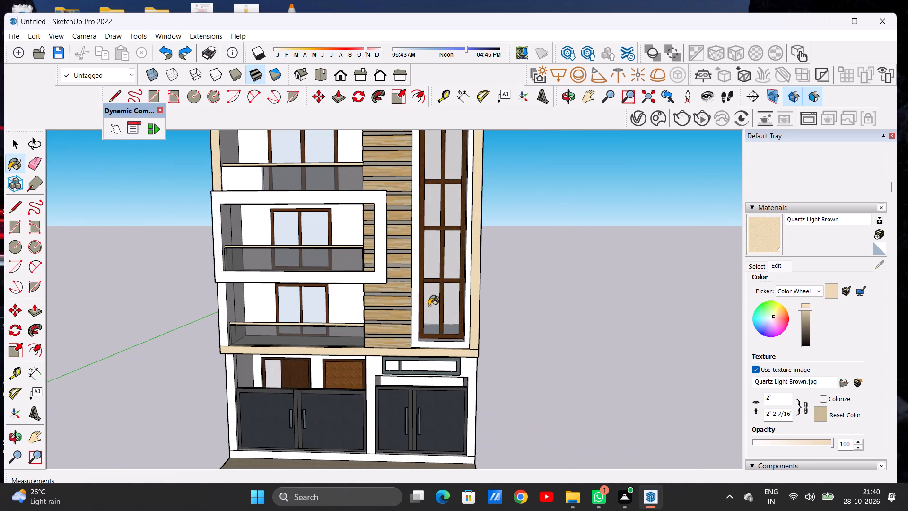
scroll(425, 305, "up", 9)
left_click(404, 314)
Paint the top reveal and the slat-side reveal of the tall window with the lightened Quartz Light Brown.
scroll(435, 337, "down", 3)
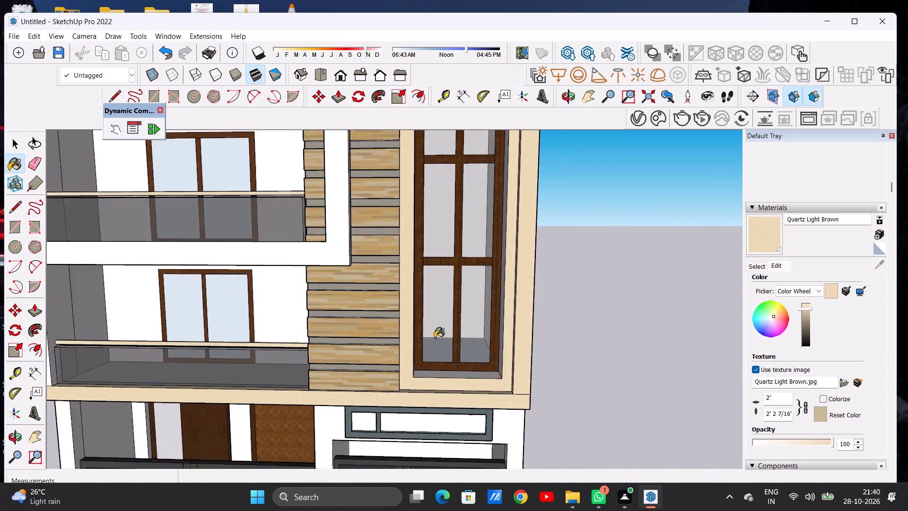
scroll(435, 338, "down", 2)
scroll(436, 339, "up", 1)
scroll(438, 349, "down", 6)
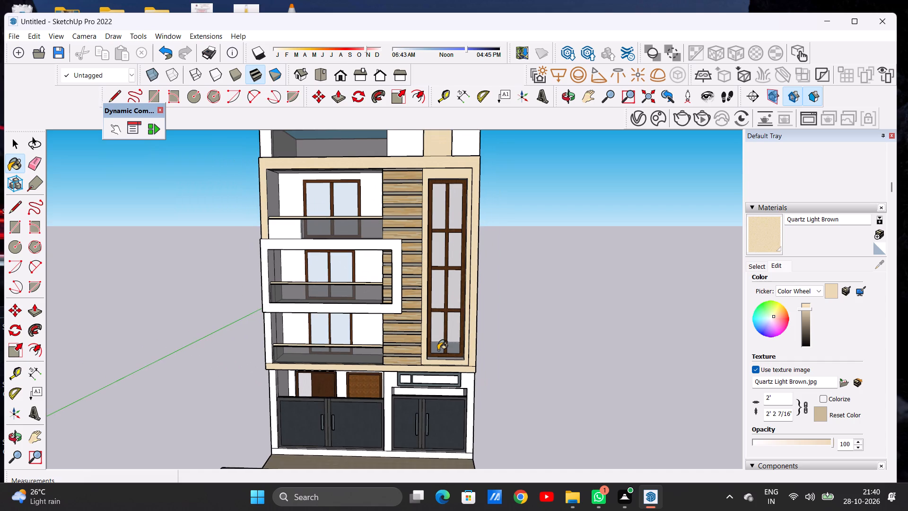
scroll(438, 311, "up", 2)
scroll(429, 335, "down", 6)
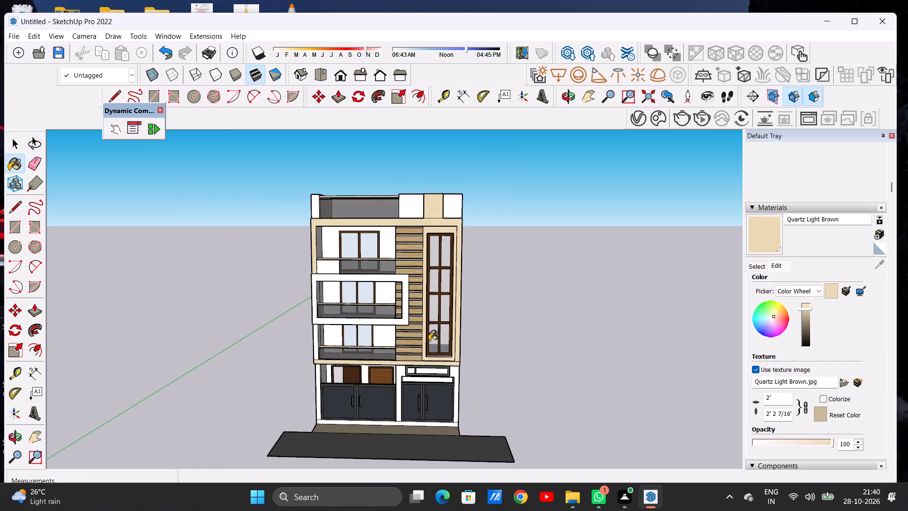
scroll(436, 228, "up", 15)
middle_click_drag(435, 260, 372, 203)
scroll(387, 236, "up", 5)
scroll(387, 236, "down", 1)
scroll(387, 236, "up", 8)
left_click(385, 220)
left_click(353, 269)
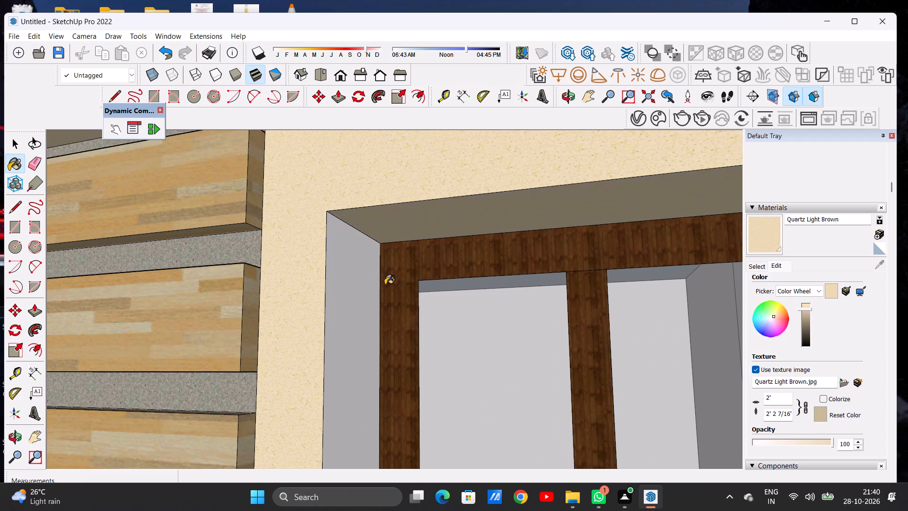
Paint the outer side reveal and the bottom sill of the tall window with the lightened Quartz Light Brown.
scroll(386, 283, "down", 18)
scroll(444, 228, "up", 1)
scroll(444, 228, "down", 6)
middle_click_drag(463, 273, 617, 282)
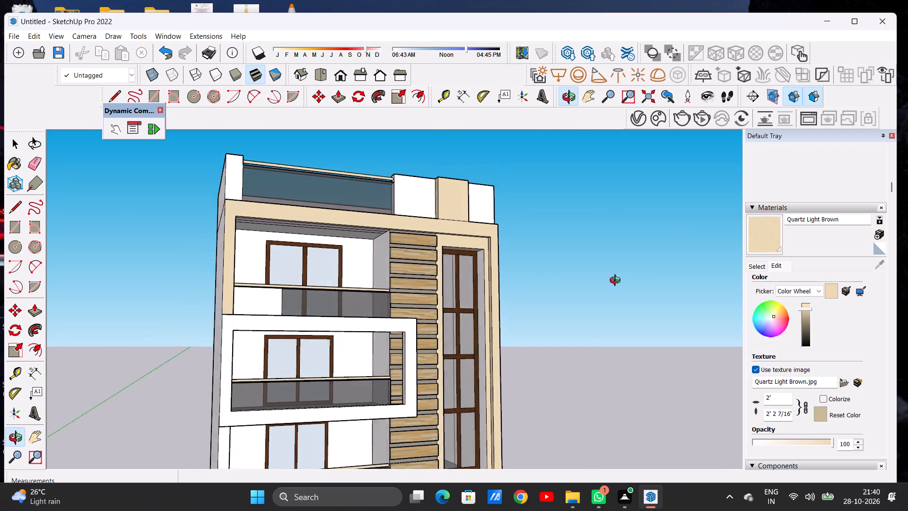
middle_click_drag(617, 282, 620, 282)
scroll(463, 229, "down", 8)
scroll(463, 358, "up", 1)
scroll(463, 359, "down", 1)
scroll(463, 360, "up", 12)
middle_click_drag(482, 355, 487, 381)
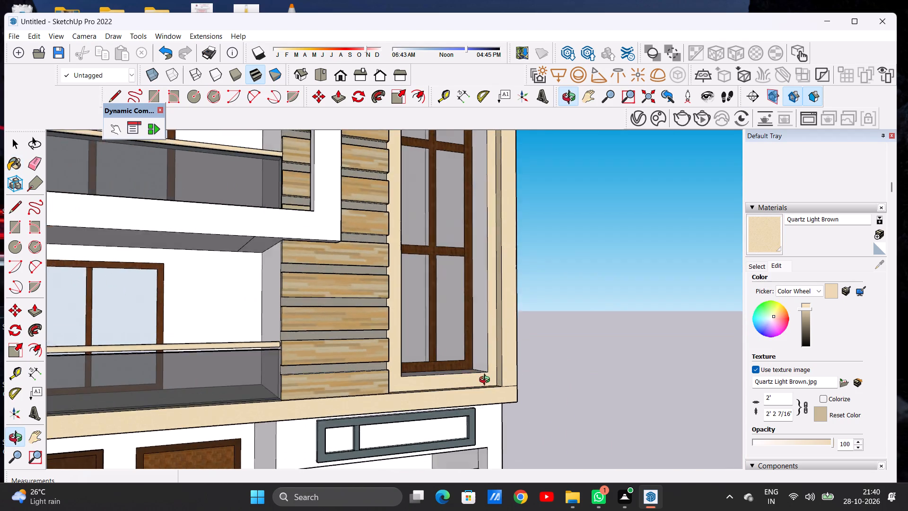
middle_click_drag(487, 381, 491, 413)
scroll(469, 346, "down", 1)
scroll(469, 346, "up", 5)
left_click(476, 334)
left_click(453, 375)
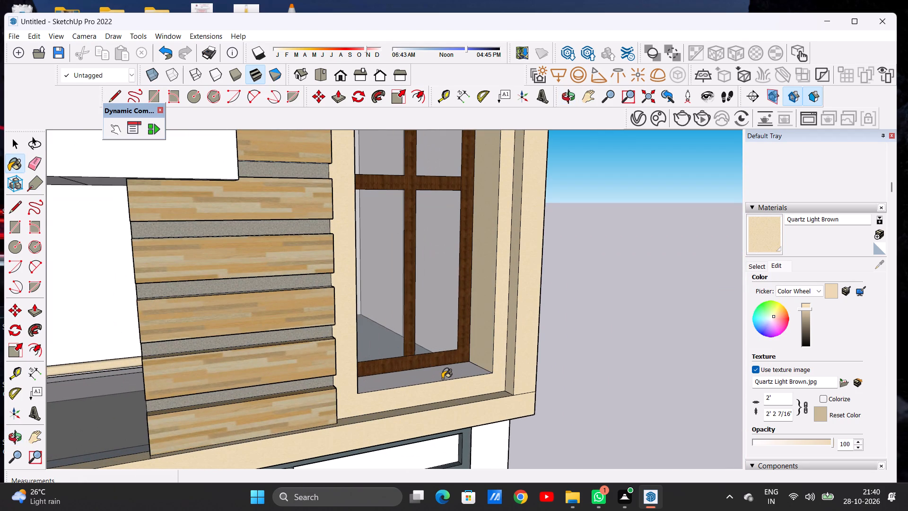
Reapply the lightened Quartz Light Brown to the tall window's top reveal and slat-side reveal.
scroll(381, 294, "down", 8)
scroll(348, 302, "down", 13)
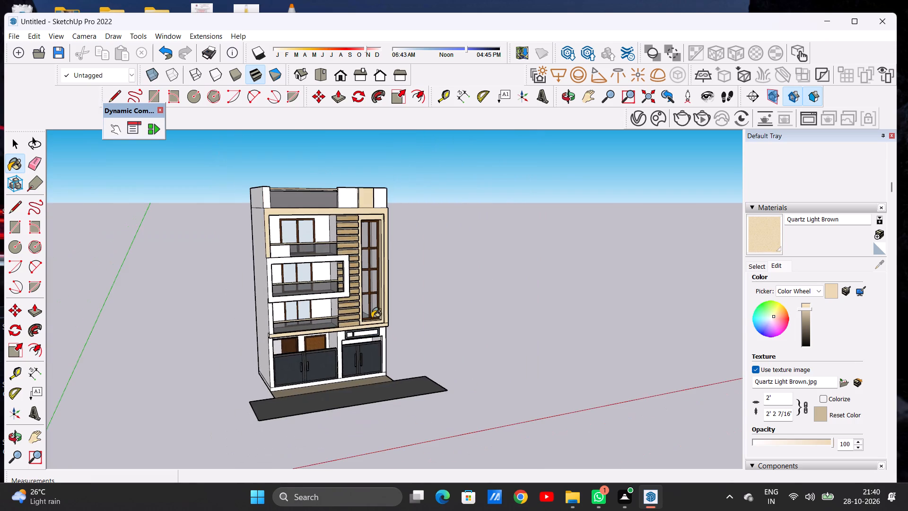
scroll(375, 200, "up", 18)
middle_click_drag(374, 251, 248, 166)
scroll(328, 285, "up", 14)
left_click(366, 223)
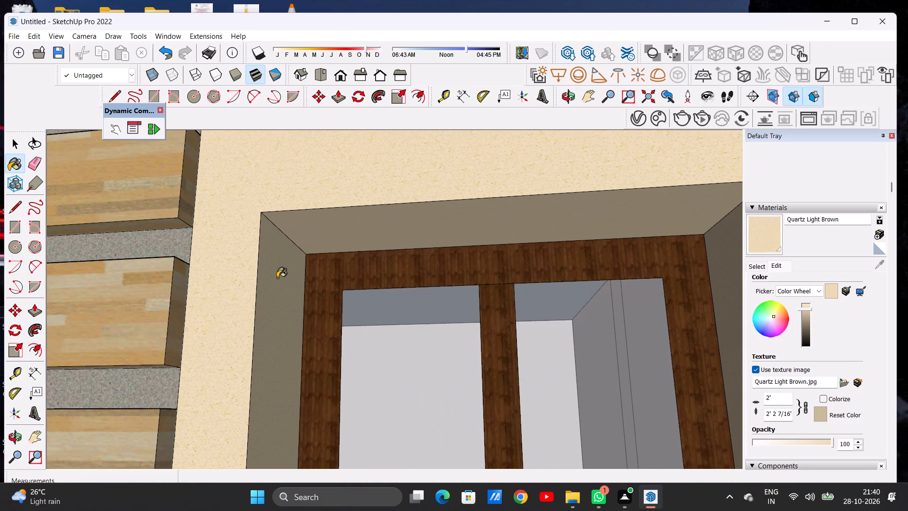
left_click(277, 278)
Examine the whole front facade and the projecting middle balcony frame from near and far.
scroll(330, 262, "down", 20)
scroll(330, 262, "down", 1)
middle_click_drag(346, 258, 361, 297)
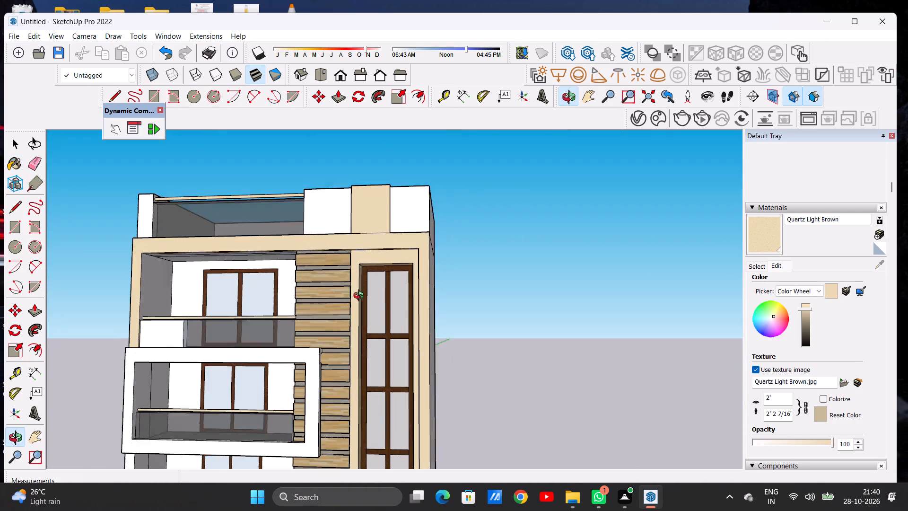
middle_click_drag(361, 297, 367, 328)
scroll(422, 302, "down", 10)
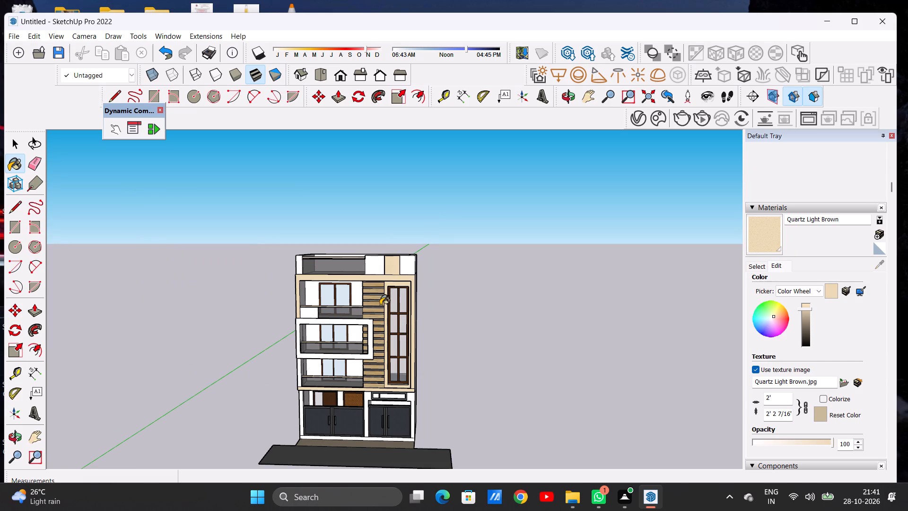
scroll(353, 356, "up", 12)
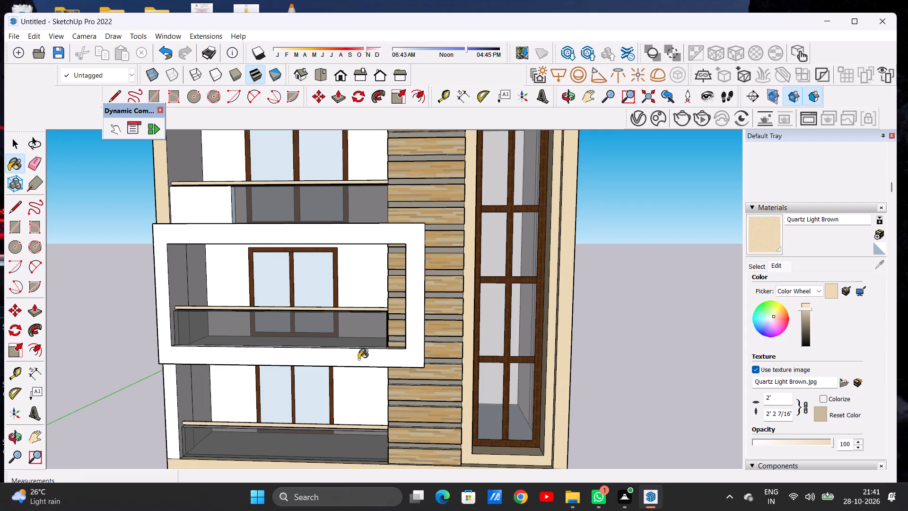
scroll(366, 351, "down", 7)
middle_click_drag(340, 349, 356, 336)
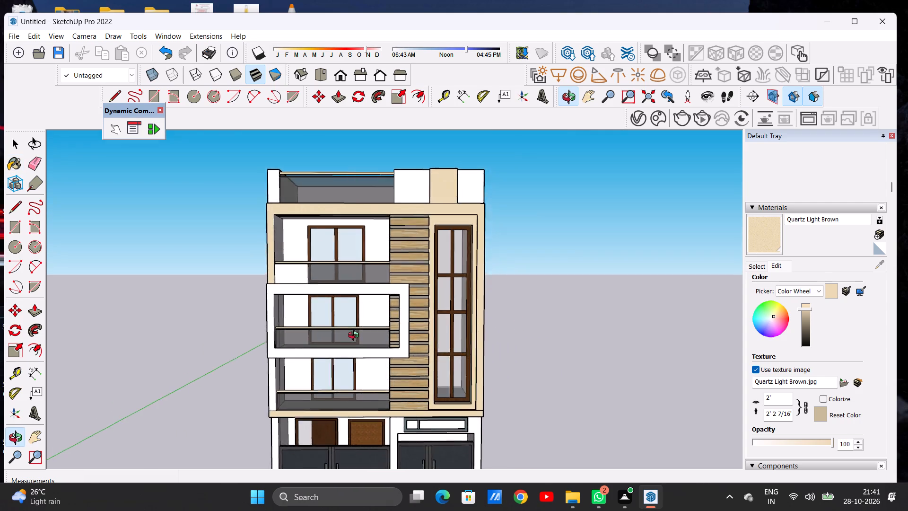
middle_click_drag(356, 336, 345, 344)
scroll(361, 343, "down", 5)
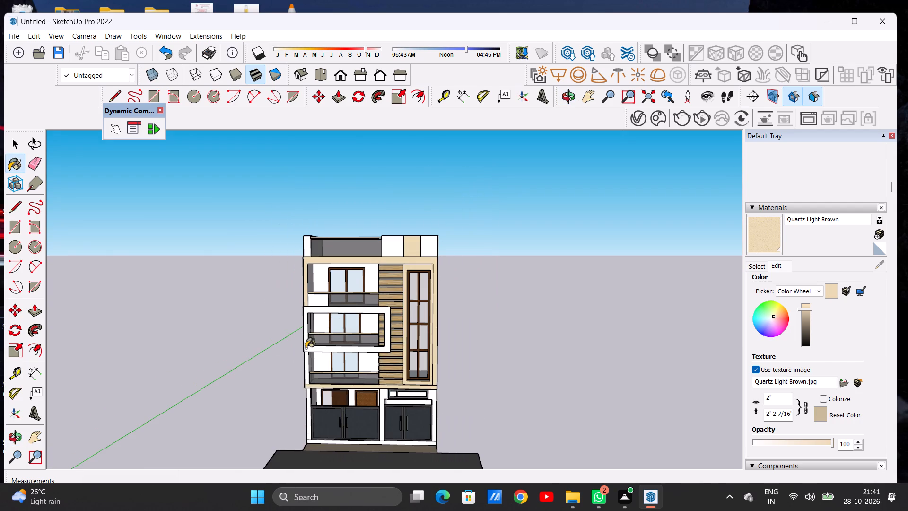
scroll(306, 348, "up", 7)
scroll(305, 348, "down", 4)
middle_click_drag(311, 350, 334, 347)
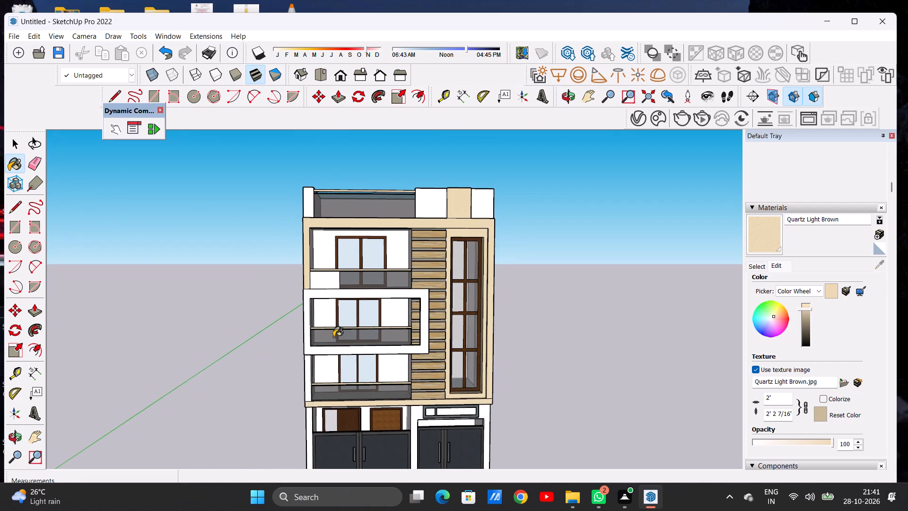
scroll(331, 328, "down", 9)
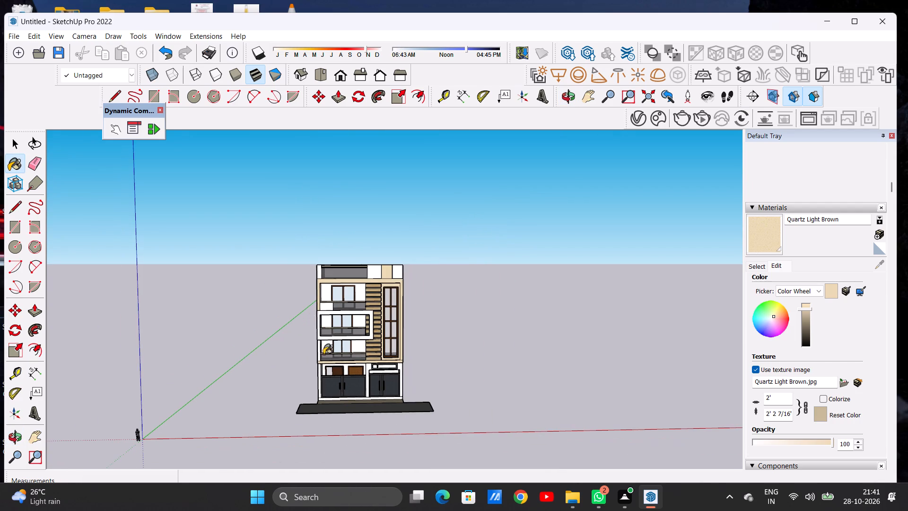
Paint the front face of the ground-floor outer pillar beside the wide gate with the lightened Quartz Light Brown.
scroll(328, 377, "up", 6)
scroll(317, 381, "up", 16)
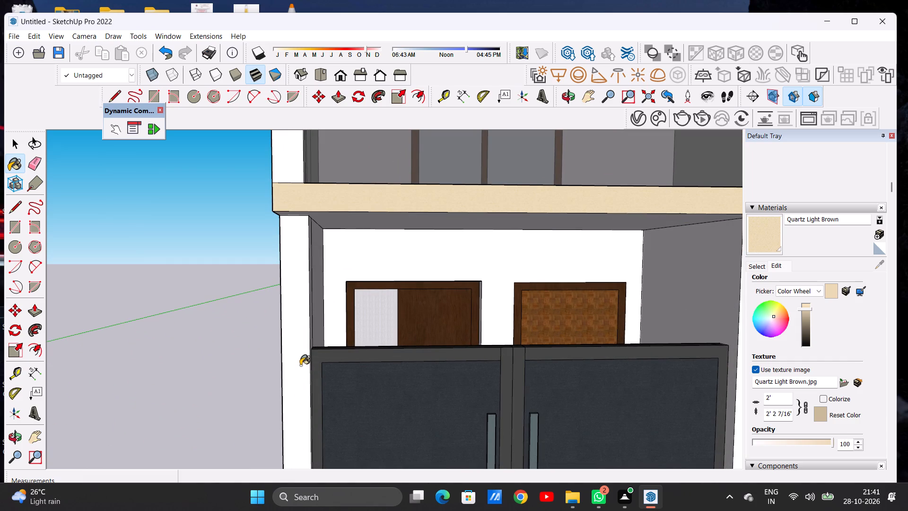
left_click(300, 365)
scroll(300, 365, "down", 11)
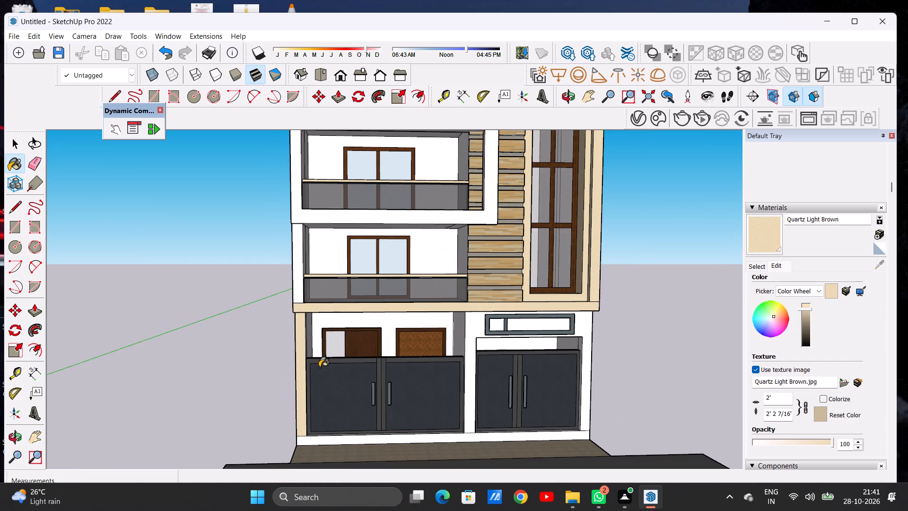
scroll(314, 338, "down", 4)
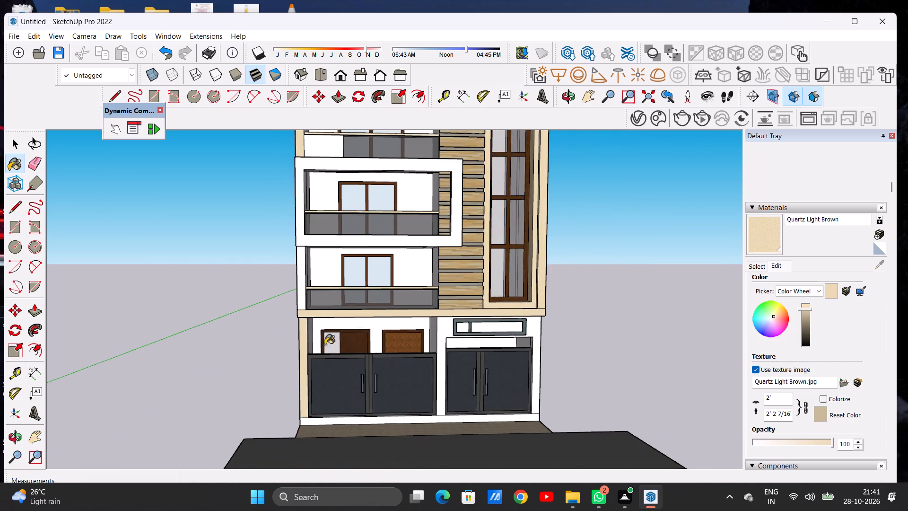
Paint the front face of the pillar between the two ground-floor gates with the lightened Quartz Light Brown.
scroll(365, 397, "up", 14)
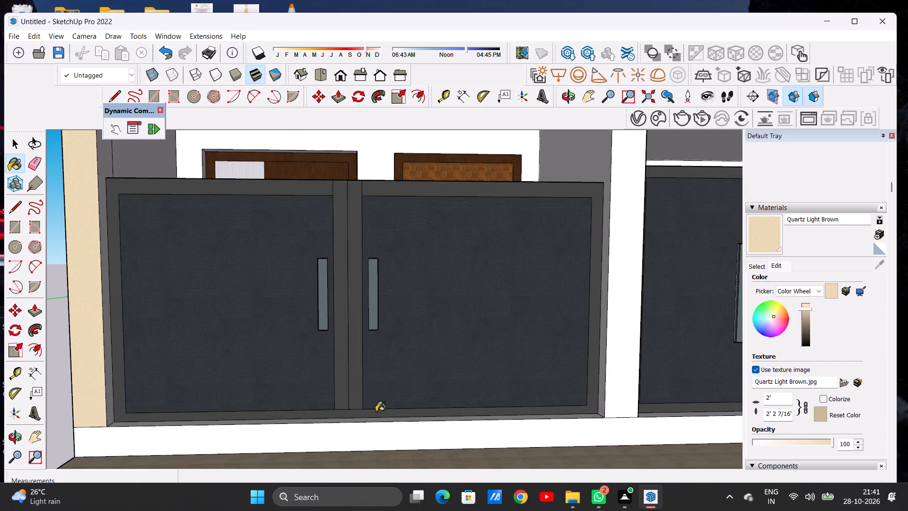
scroll(368, 396, "down", 8)
scroll(489, 372, "up", 6)
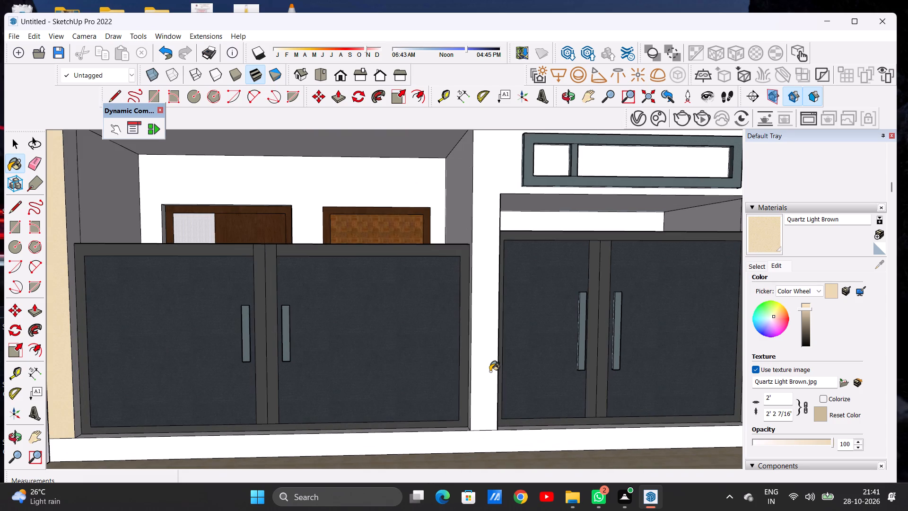
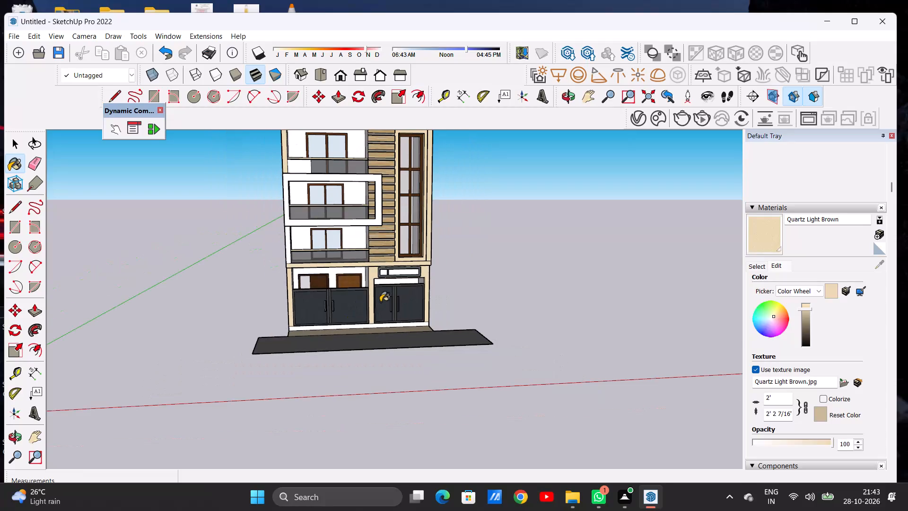
Examine the ground-floor gates, pillars, openings and the ceiling behind the wide gate from near and far.
scroll(408, 300, "down", 6)
scroll(382, 307, "up", 6)
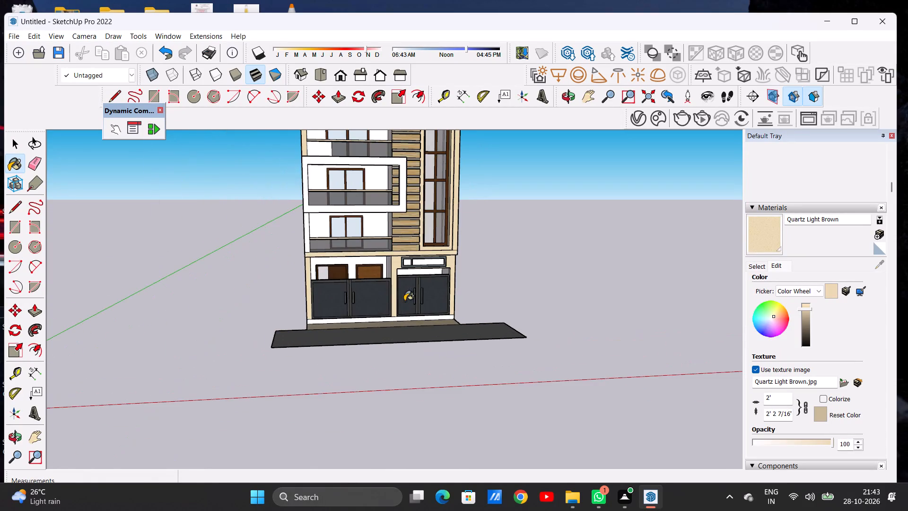
middle_click_drag(400, 298, 341, 300)
scroll(406, 279, "up", 15)
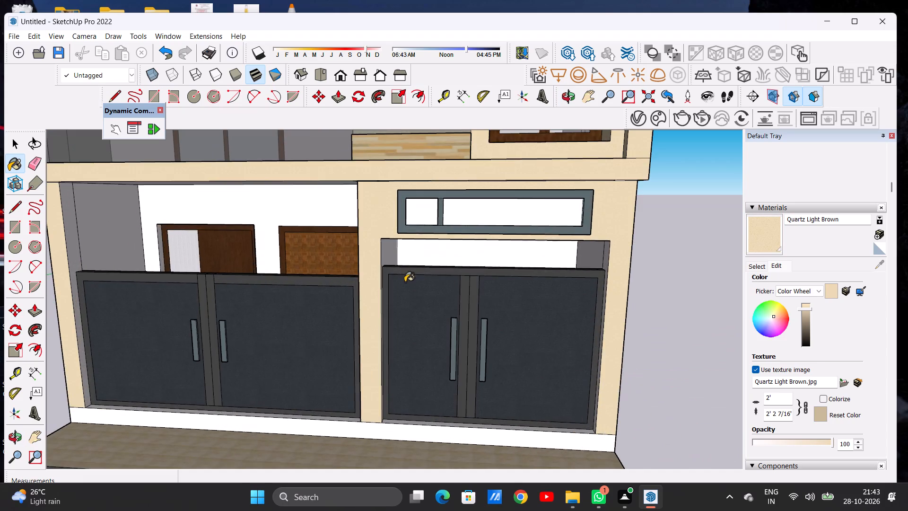
middle_click_drag(410, 283, 422, 267)
scroll(418, 247, "up", 1)
scroll(510, 288, "down", 12)
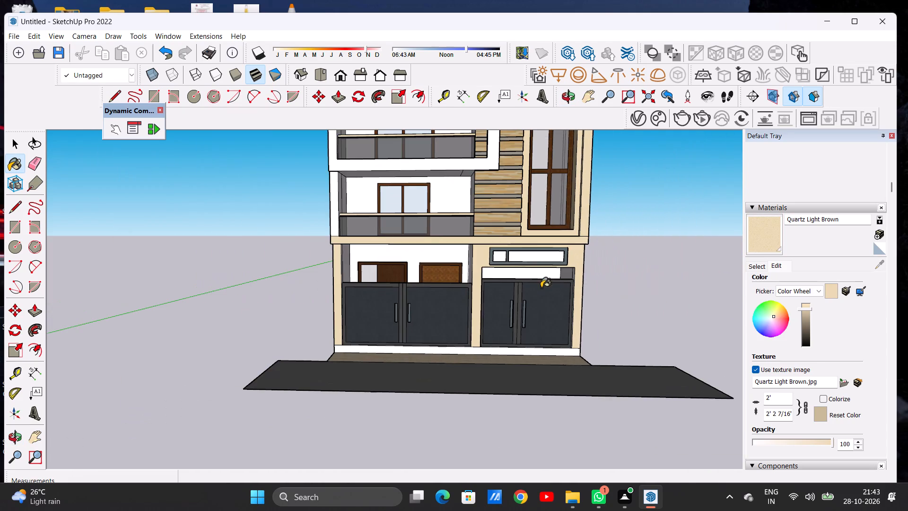
scroll(541, 288, "down", 2)
scroll(421, 328, "up", 7)
middle_click_drag(401, 325, 408, 352)
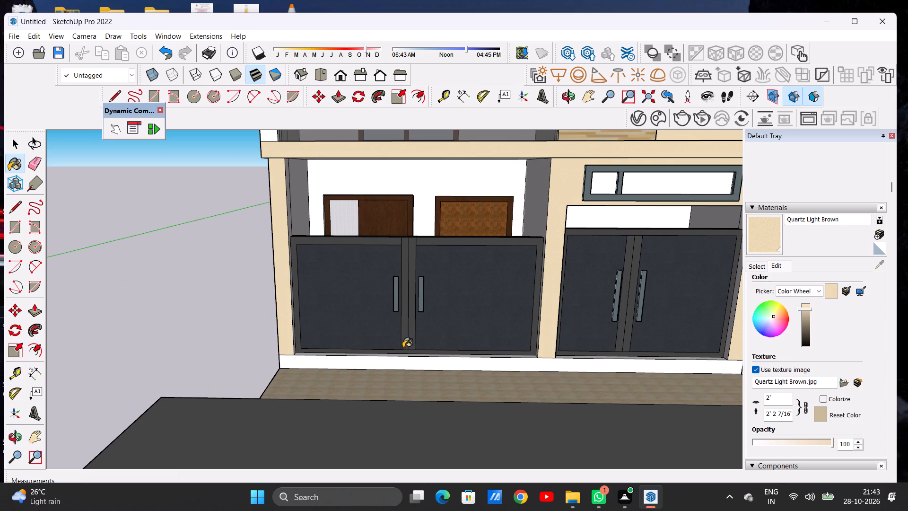
scroll(416, 355, "down", 5)
scroll(379, 257, "up", 10)
scroll(411, 303, "up", 1)
middle_click(408, 297)
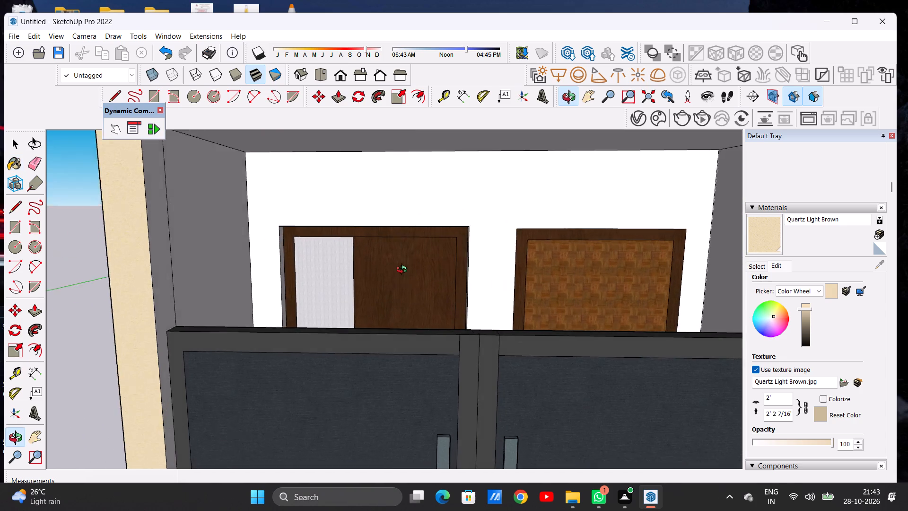
scroll(343, 314, "down", 8)
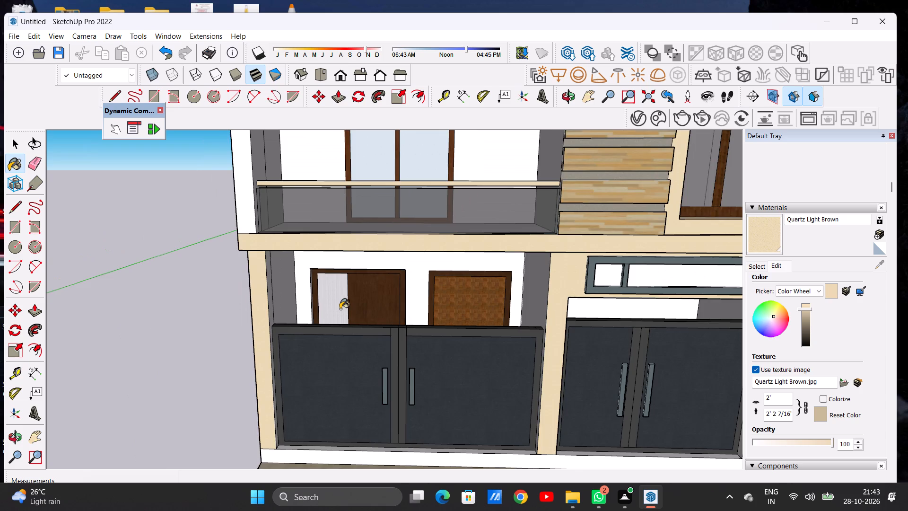
middle_click_drag(340, 309, 332, 245)
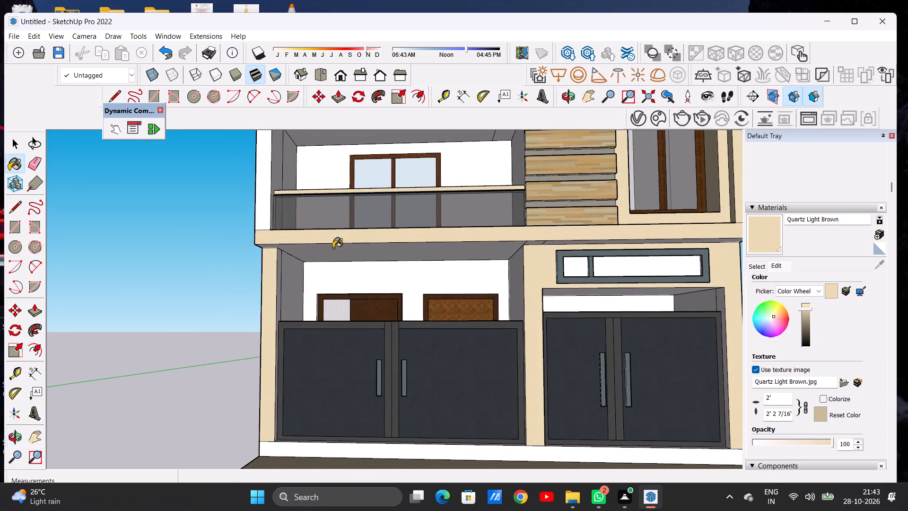
scroll(337, 261, "up", 6)
middle_click_drag(342, 278, 345, 263)
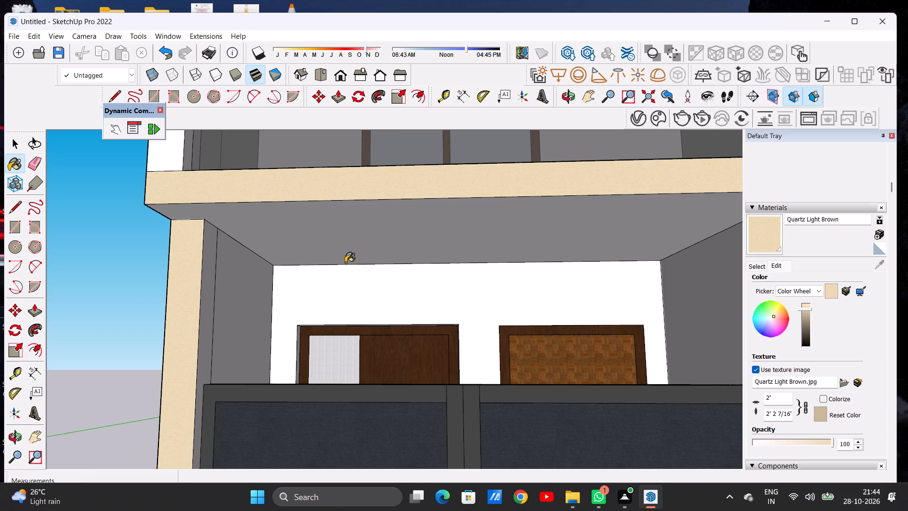
scroll(334, 270, "down", 7)
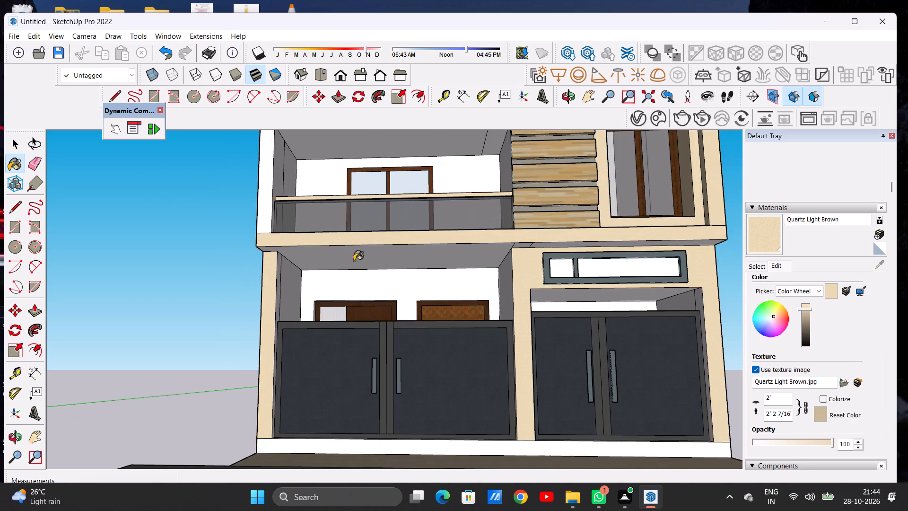
middle_click_drag(359, 259, 363, 290)
scroll(363, 290, "down", 4)
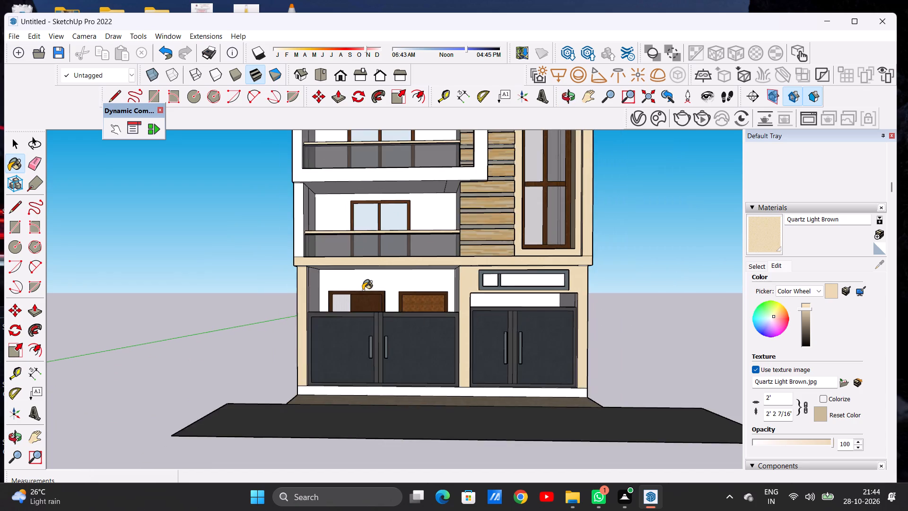
Examine the whole front facade and the upper balconies, slats and tall window from several angles.
scroll(363, 290, "down", 4)
scroll(392, 324, "down", 6)
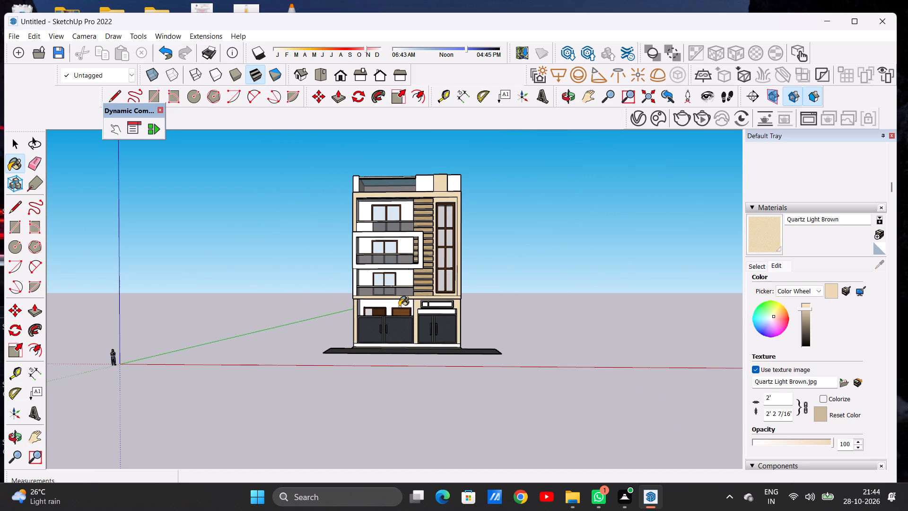
scroll(427, 201, "up", 11)
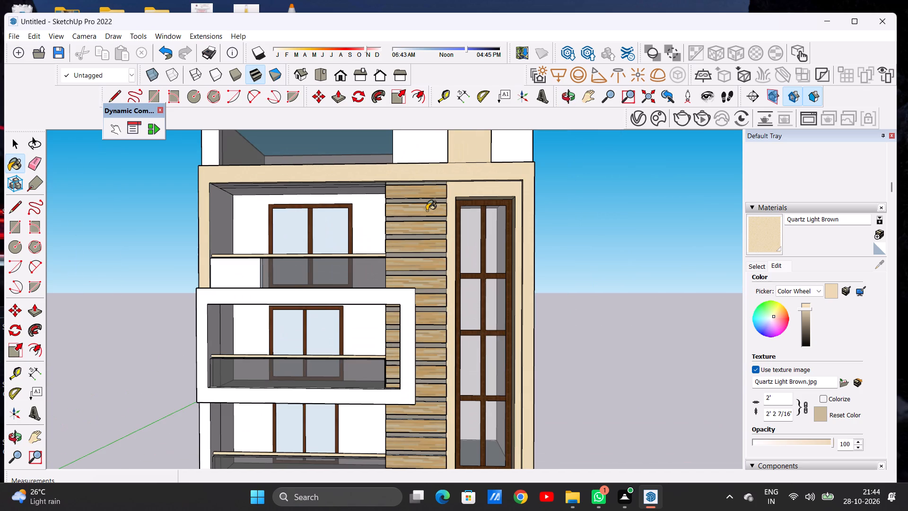
middle_click_drag(428, 212, 323, 304)
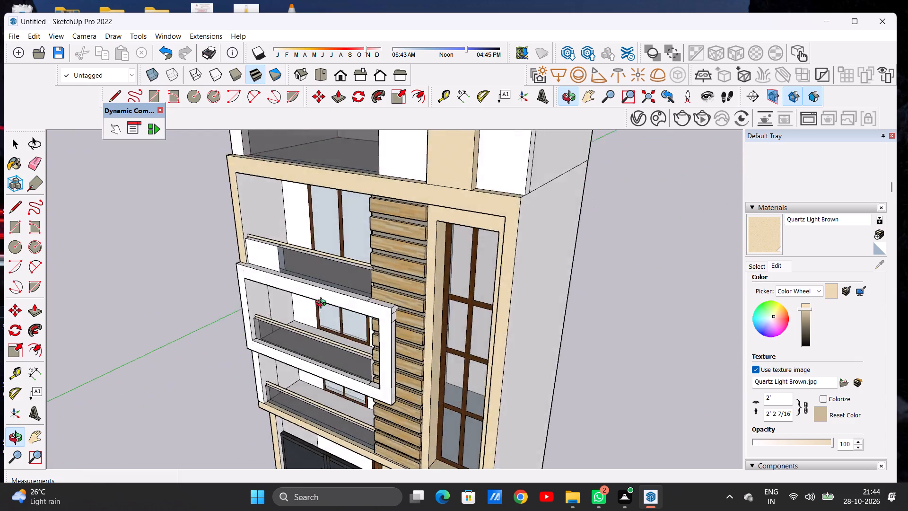
middle_click_drag(323, 304, 425, 245)
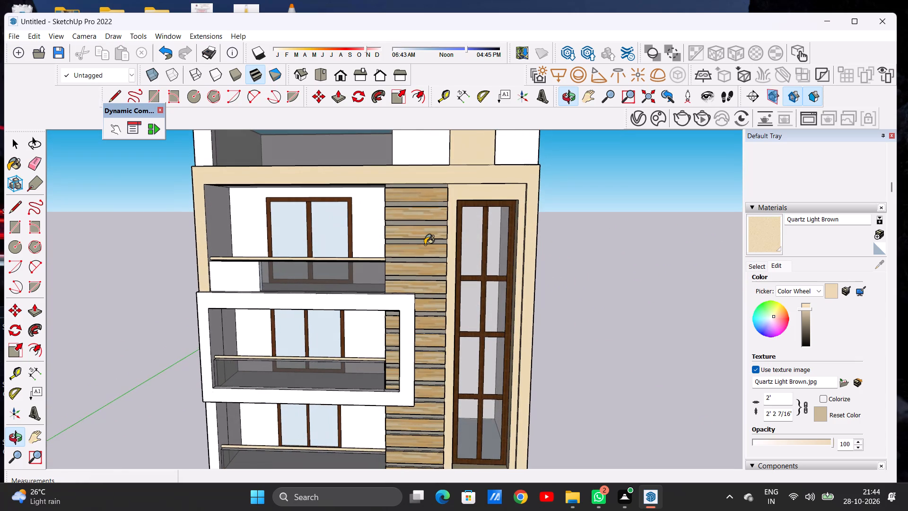
scroll(439, 280, "down", 5)
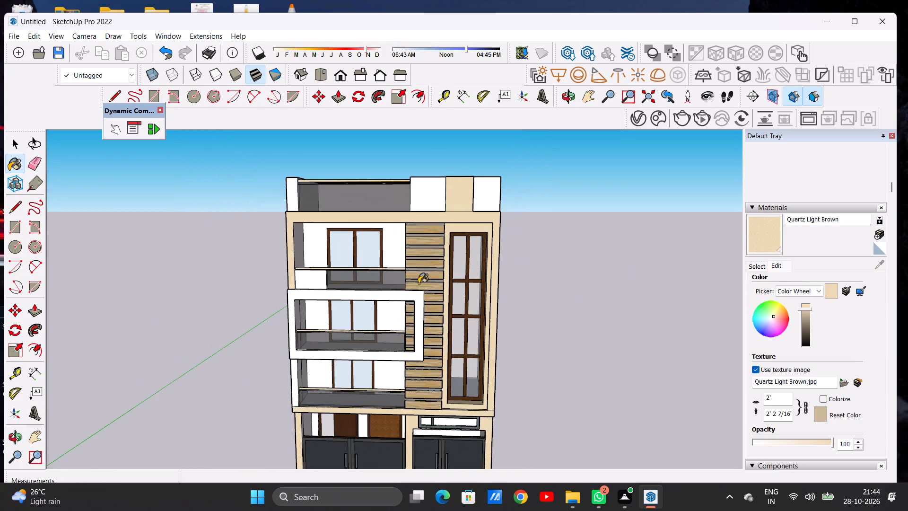
scroll(417, 284, "down", 10)
scroll(423, 306, "up", 7)
scroll(437, 302, "down", 4)
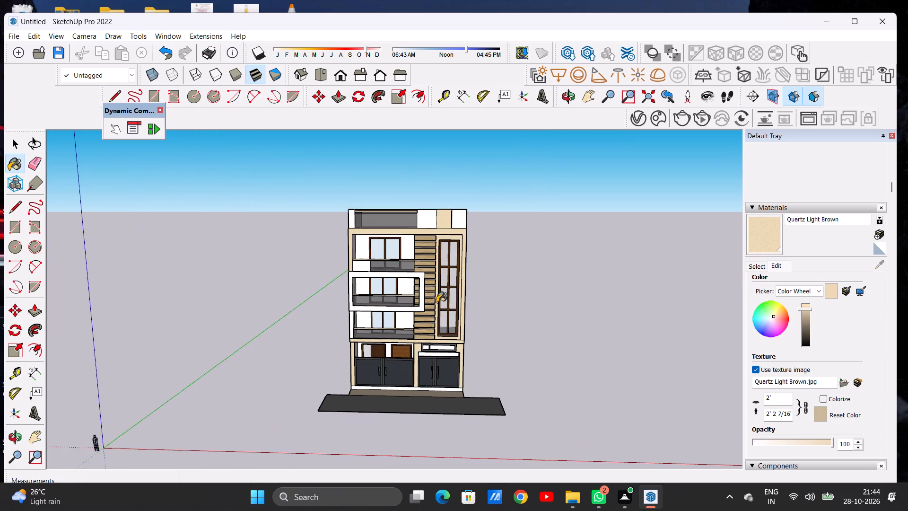
middle_click_drag(424, 304, 441, 296)
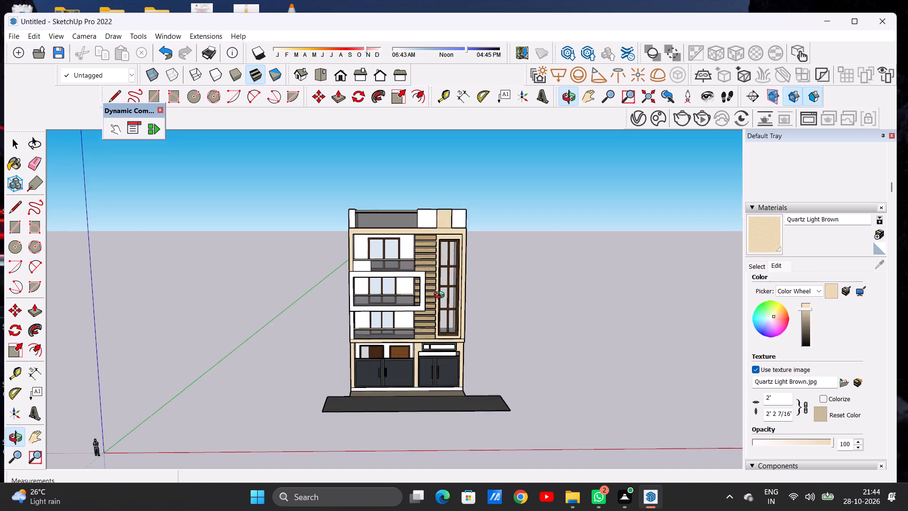
middle_click_drag(441, 296, 441, 305)
scroll(358, 245, "up", 2)
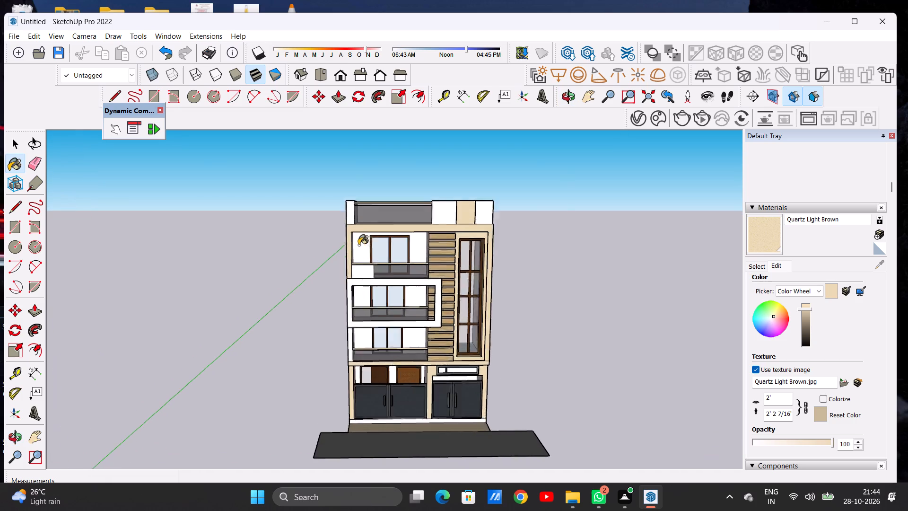
Paint the front, top and room-side faces of the top-floor balcony's solid railing block with the lightened Quartz Light Brown.
scroll(358, 245, "up", 10)
middle_click_drag(383, 270, 311, 289)
scroll(344, 284, "up", 8)
left_click(344, 284)
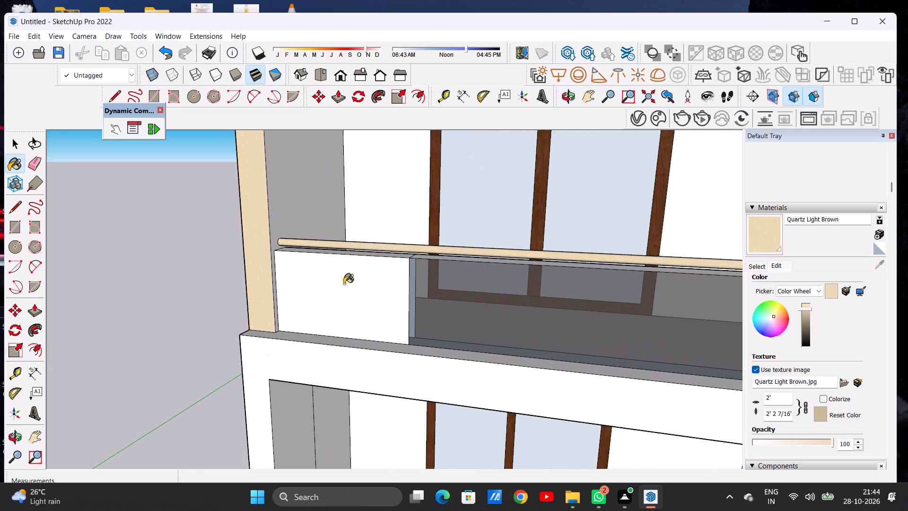
middle_click_drag(347, 257, 341, 344)
scroll(364, 321, "up", 8)
left_click(394, 288)
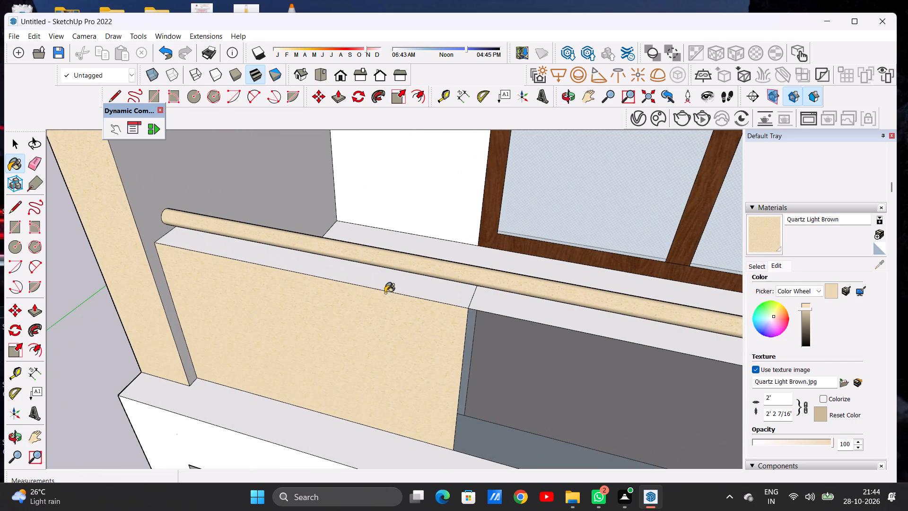
scroll(325, 310, "down", 7)
middle_click_drag(406, 266, 298, 278)
scroll(291, 273, "up", 7)
middle_click_drag(328, 272, 260, 276)
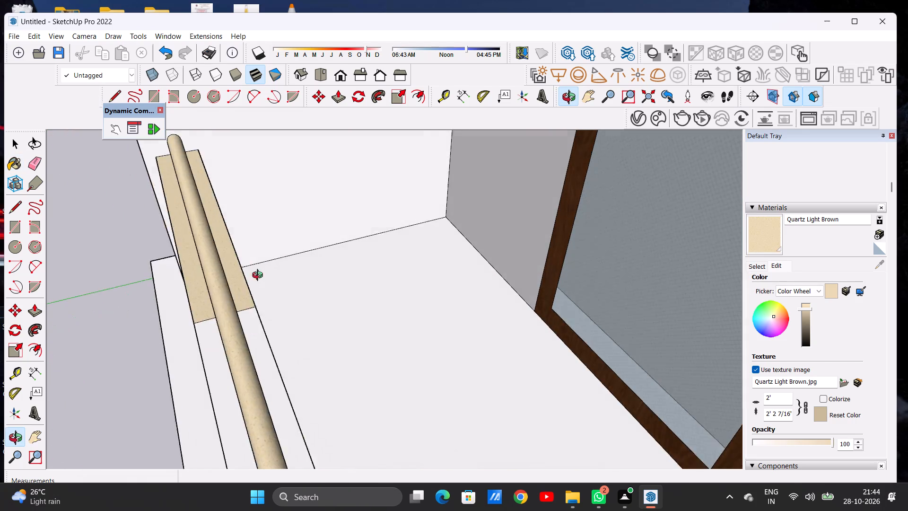
middle_click_drag(260, 276, 235, 270)
left_click(235, 270)
middle_click_drag(167, 306, 388, 250)
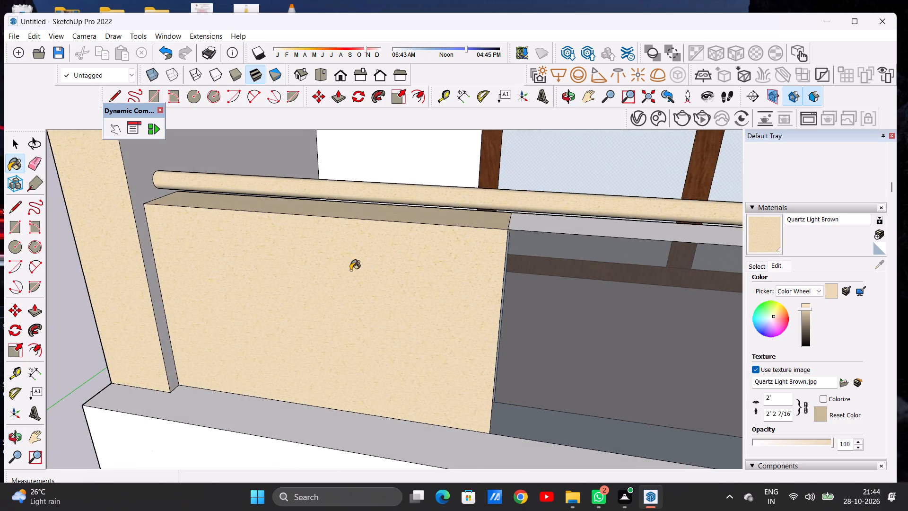
Examine the painted railing block against the whole front facade from near and far.
scroll(334, 291, "down", 1)
scroll(332, 293, "up", 1)
scroll(329, 296, "down", 12)
scroll(267, 322, "up", 1)
scroll(267, 322, "down", 14)
middle_click_drag(241, 328, 283, 273)
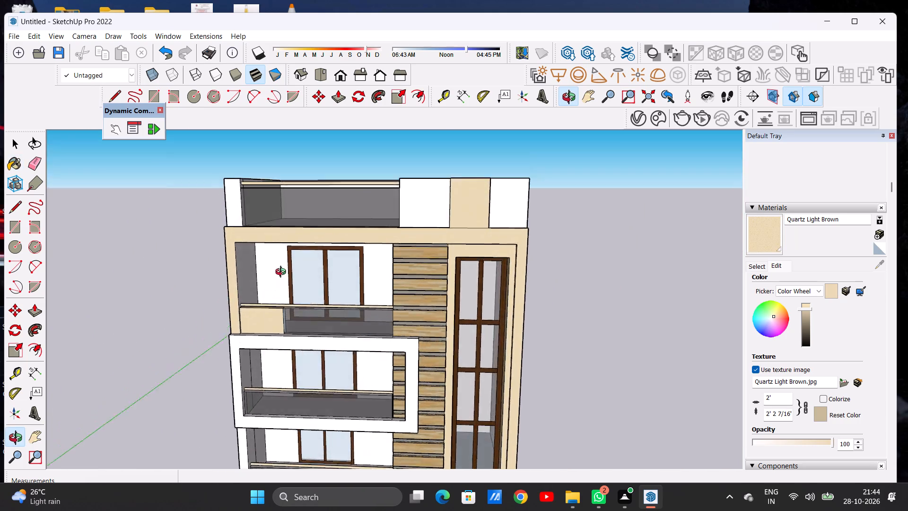
middle_click_drag(283, 273, 314, 256)
scroll(320, 272, "down", 4)
scroll(321, 273, "up", 1)
scroll(321, 273, "down", 9)
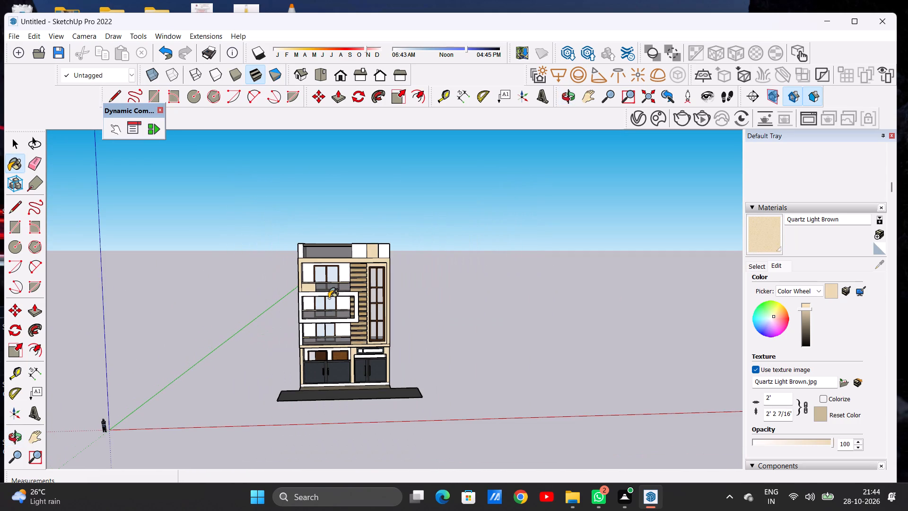
scroll(320, 283, "down", 5)
scroll(321, 270, "up", 13)
scroll(298, 304, "down", 1)
scroll(298, 304, "up", 1)
scroll(298, 304, "down", 1)
scroll(298, 304, "up", 2)
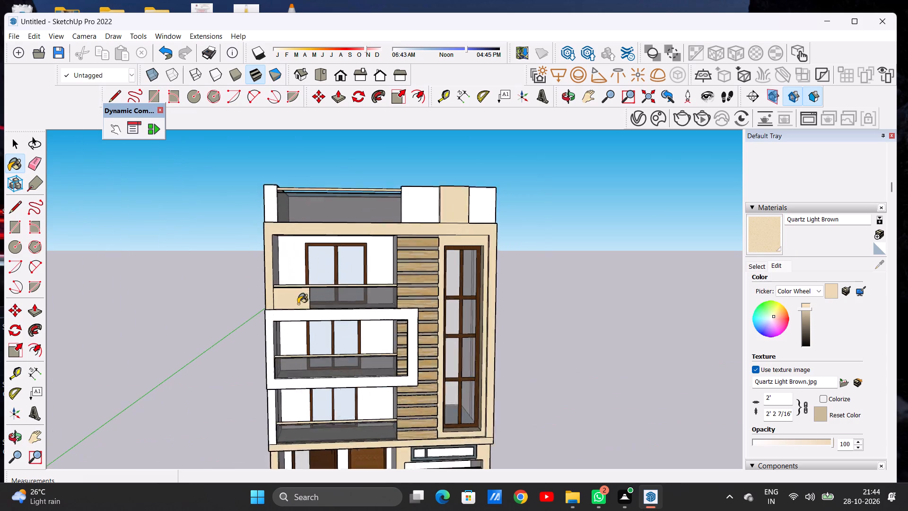
Inspect the top-floor balcony's solid railing block, handrail and adjoining glass up close.
scroll(298, 304, "up", 1)
left_click(300, 286)
middle_click_drag(301, 292, 229, 335)
scroll(288, 300, "up", 3)
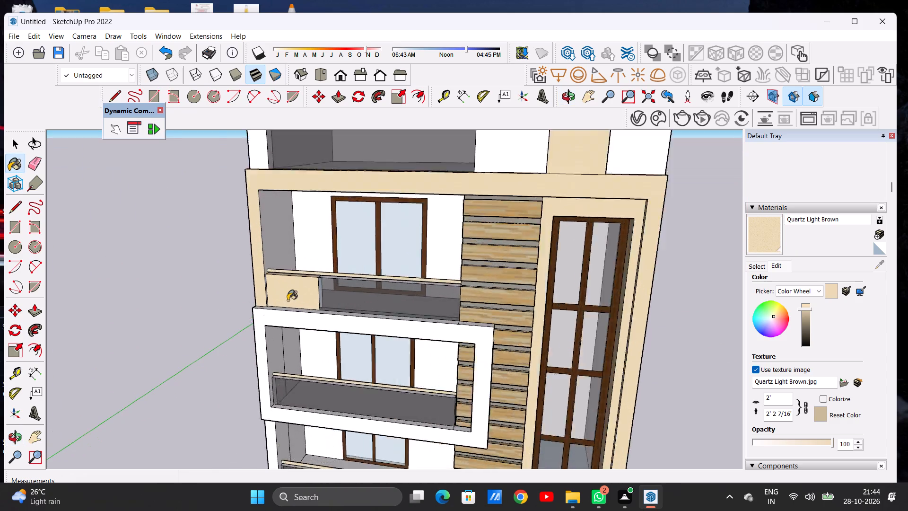
scroll(288, 300, "up", 9)
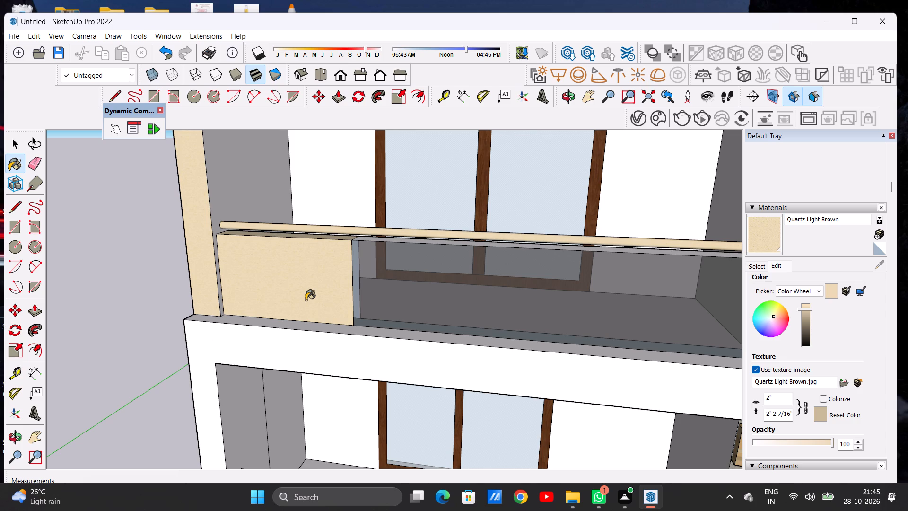
scroll(296, 278, "down", 5)
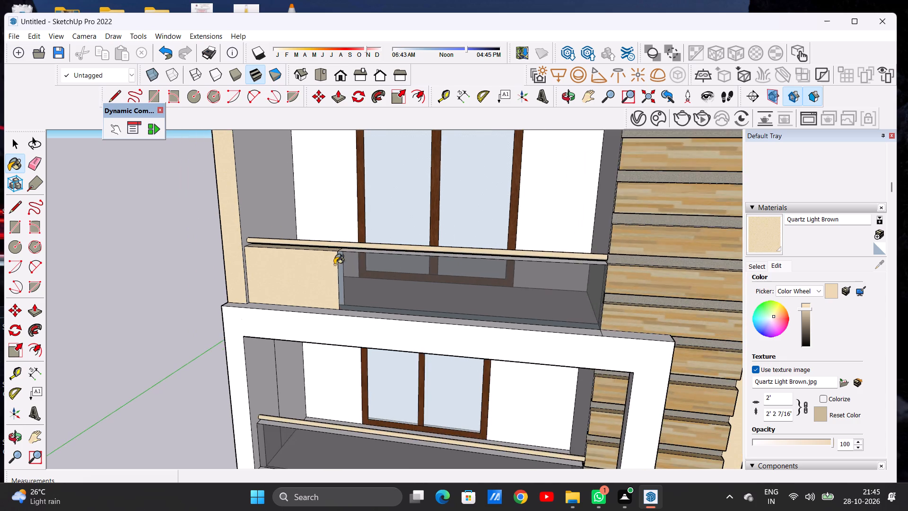
middle_click_drag(355, 252, 410, 249)
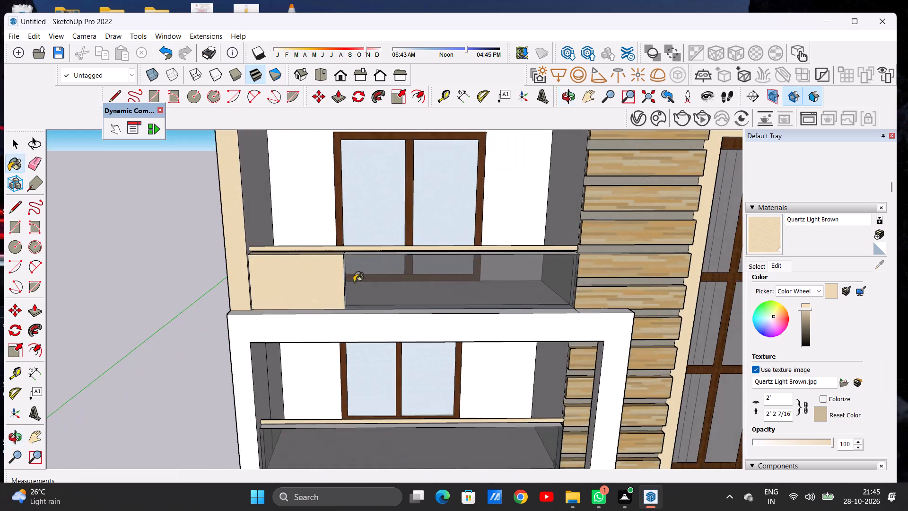
Examine the roof parapet blocks and the upper facade frame from the front and at an angle.
scroll(330, 300, "down", 13)
scroll(393, 271, "down", 2)
scroll(328, 257, "down", 5)
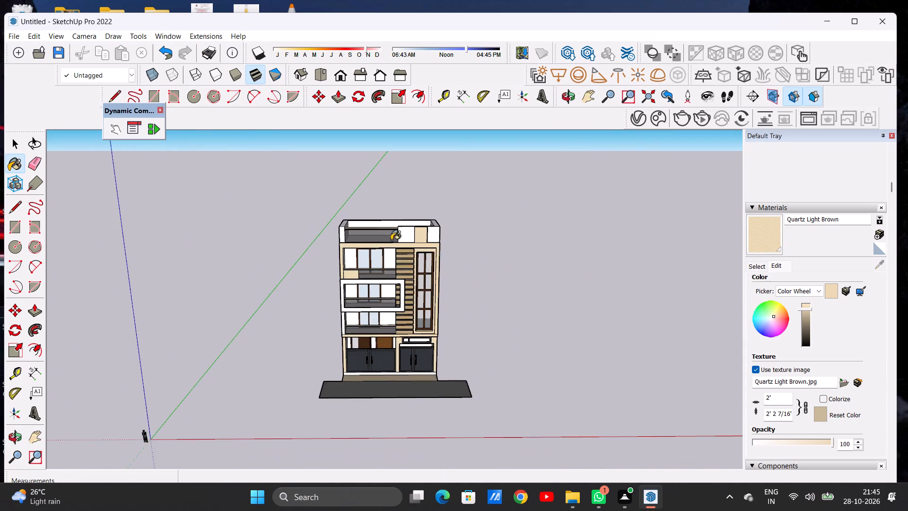
scroll(414, 230, "up", 15)
middle_click_drag(421, 263, 413, 234)
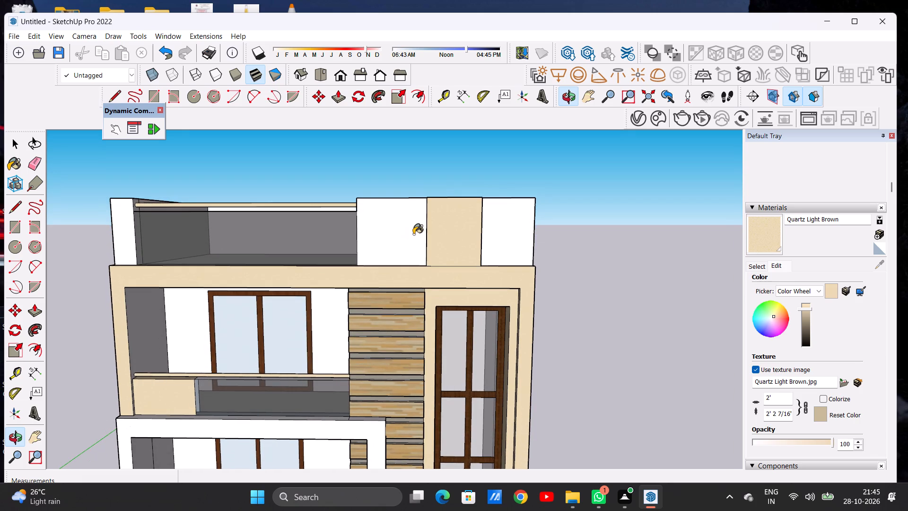
scroll(413, 234, "up", 1)
scroll(414, 234, "down", 6)
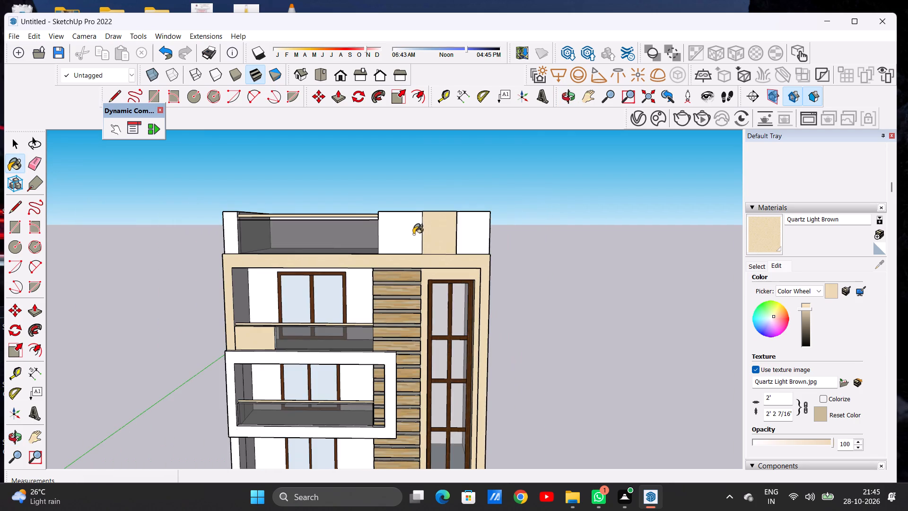
scroll(409, 231, "down", 6)
middle_click_drag(437, 240, 382, 245)
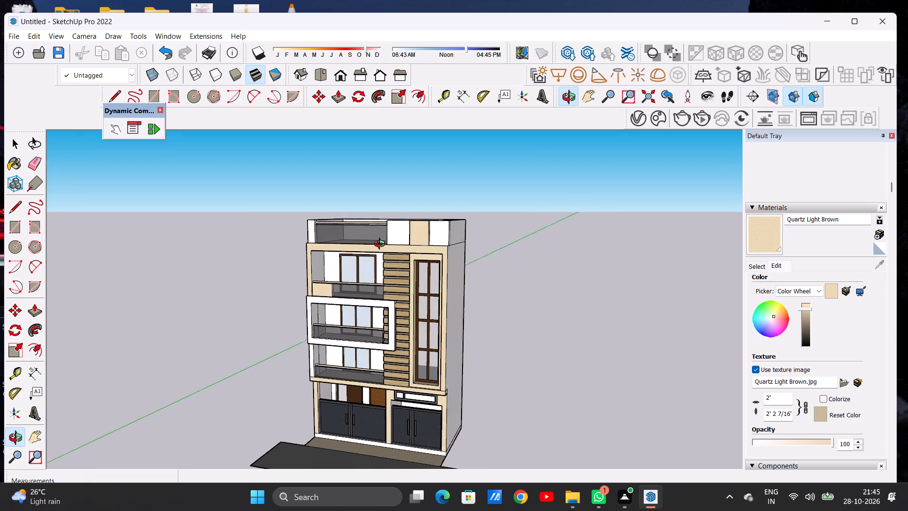
middle_click_drag(382, 245, 390, 245)
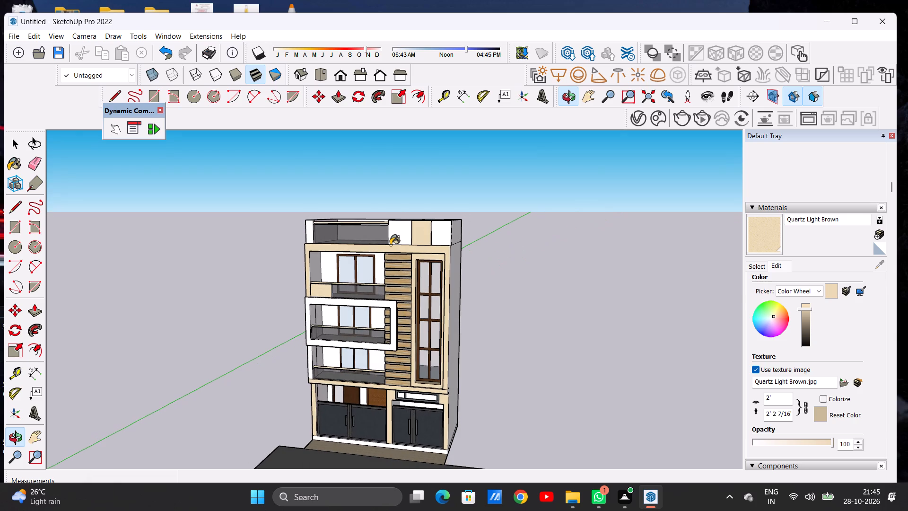
scroll(399, 236, "up", 8)
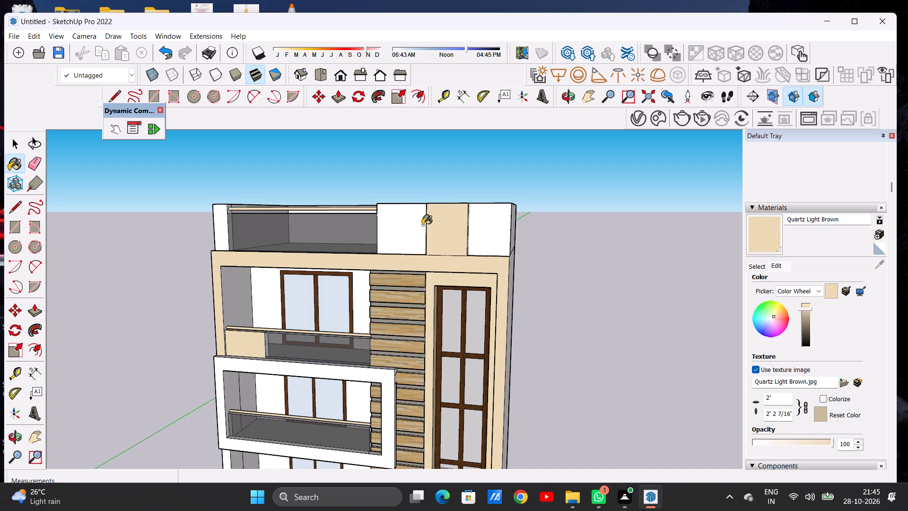
Paint the front faces of the two white roof parapet blocks with Blinds Vertical Pattern from the Window Coverings materials.
scroll(429, 244, "down", 9)
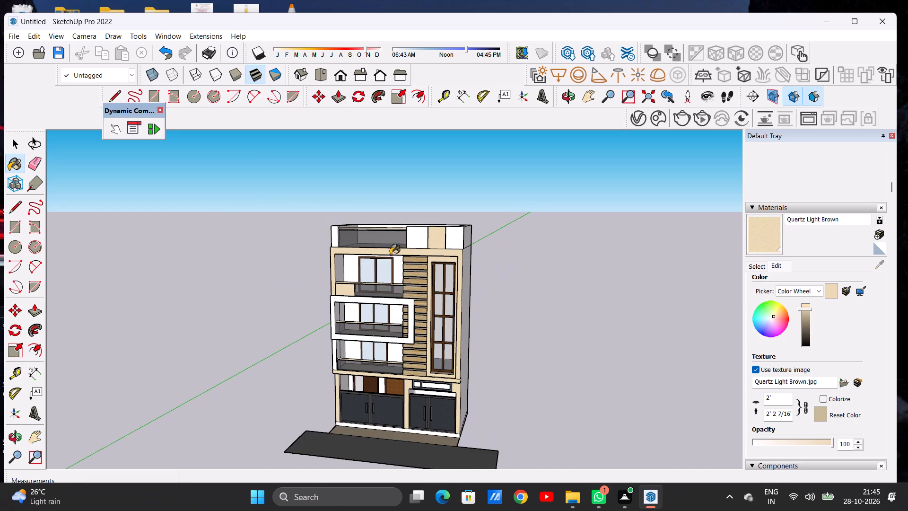
middle_click_drag(420, 264, 464, 264)
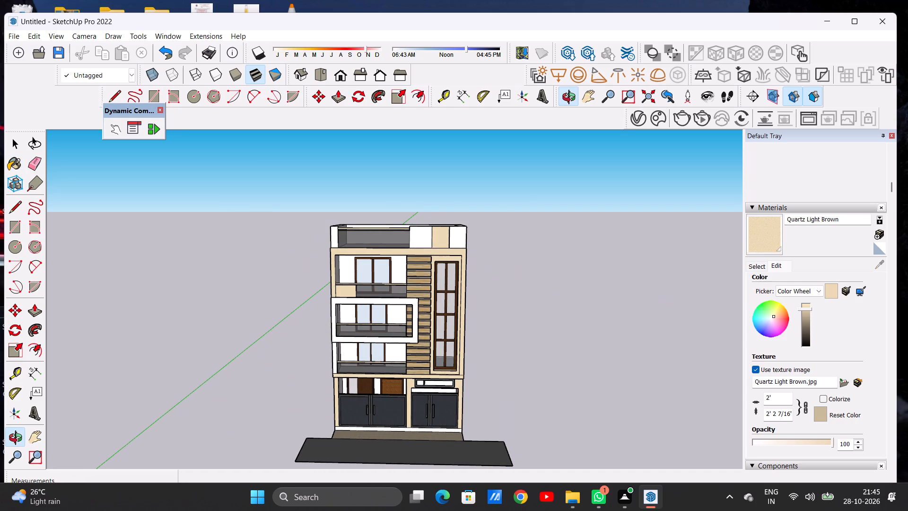
left_click(759, 264)
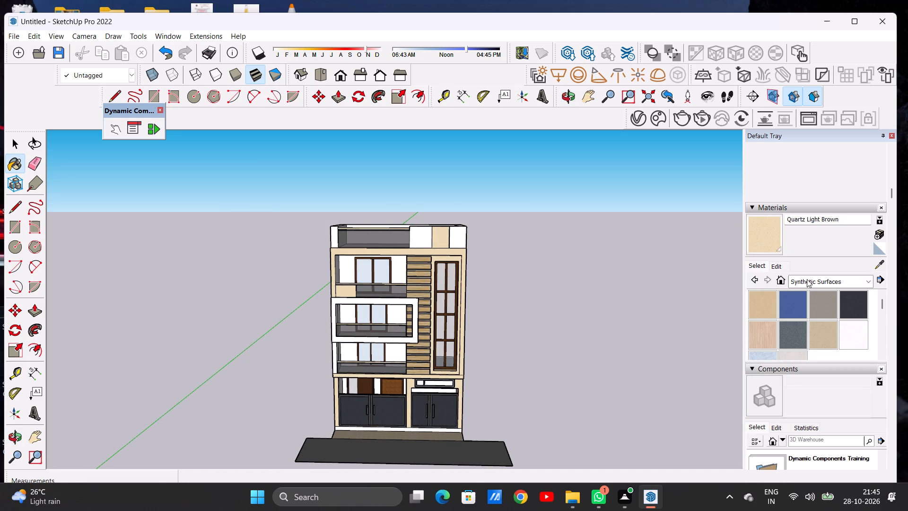
left_click(807, 279)
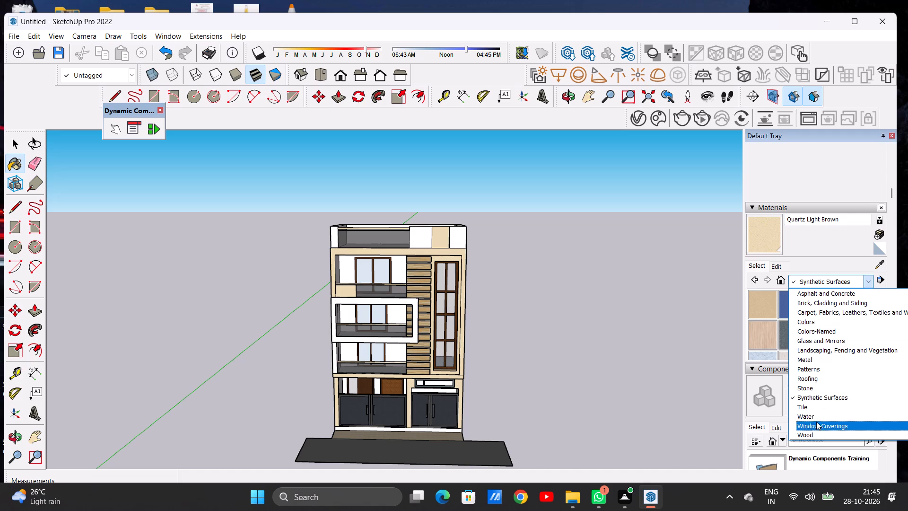
left_click(805, 425)
left_click(851, 304)
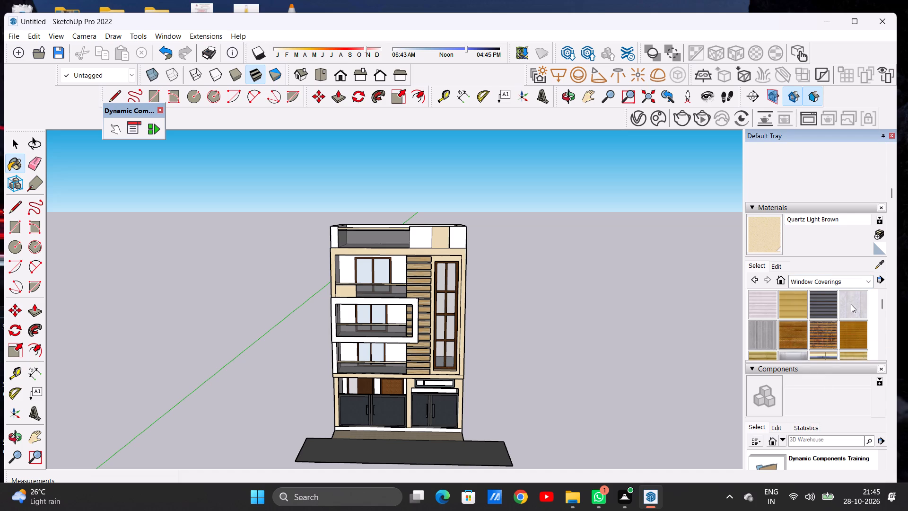
scroll(422, 237, "up", 16)
left_click(424, 235)
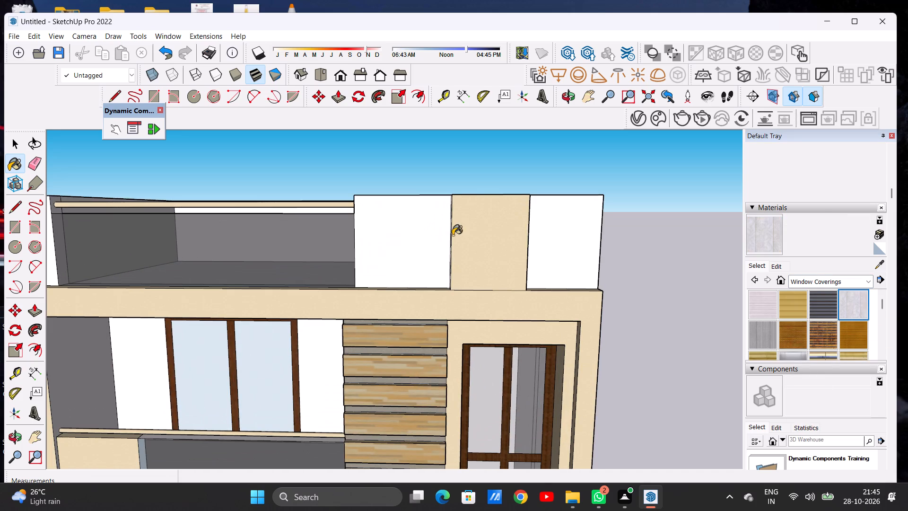
left_click(578, 233)
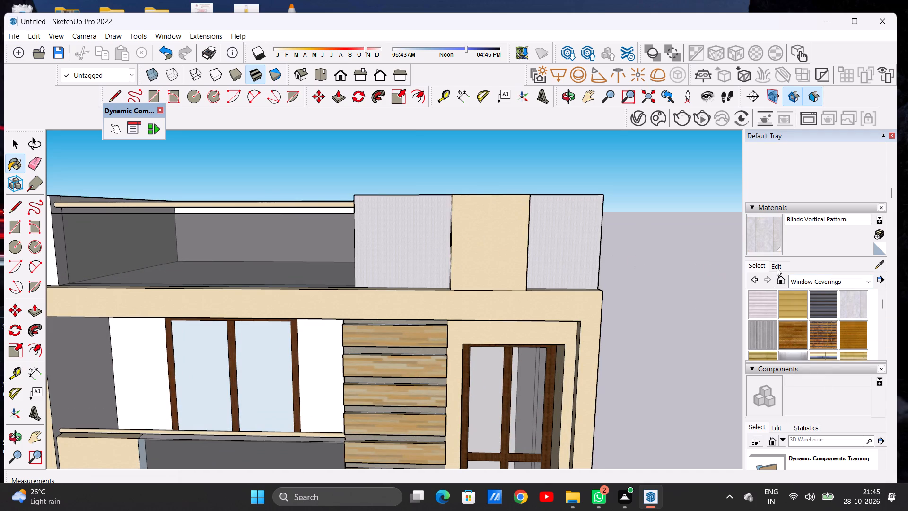
Lighten the Blinds Vertical Pattern material to near white by raising its brightness to the top of the scale.
left_click(777, 268)
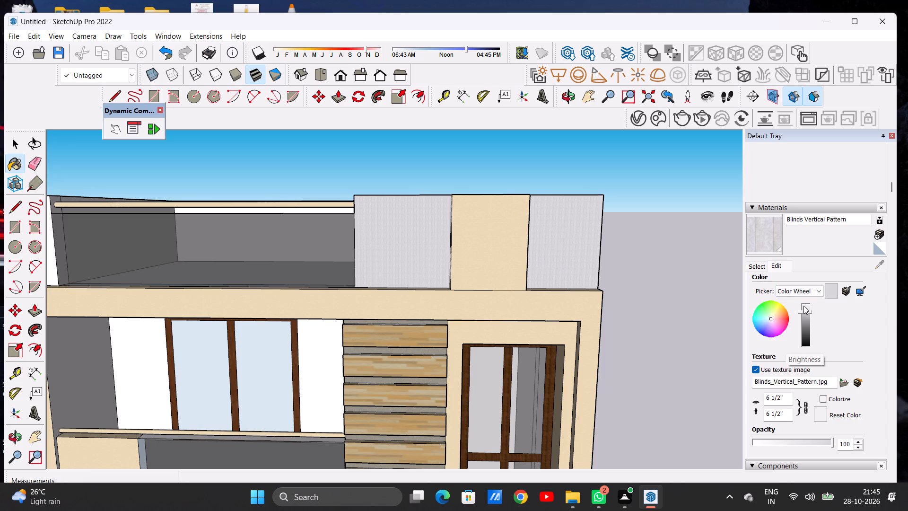
left_click(804, 307)
scroll(472, 254, "down", 7)
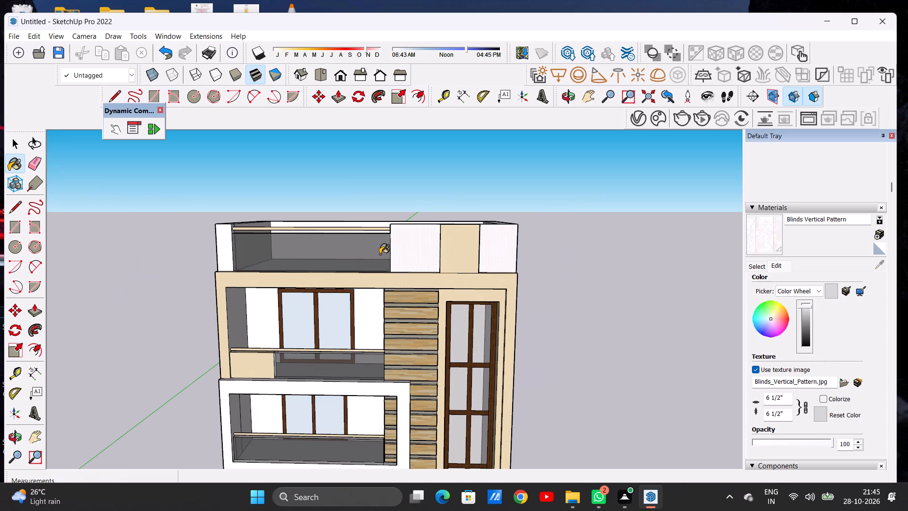
scroll(389, 247, "down", 4)
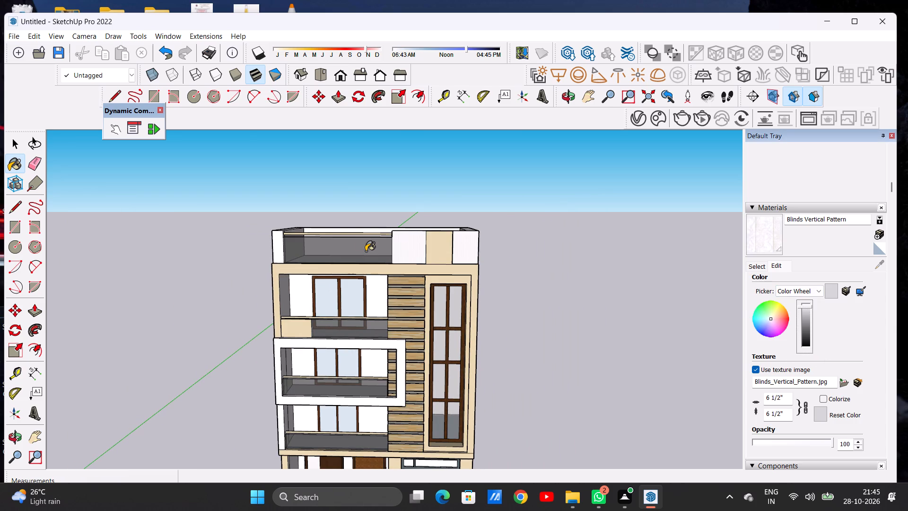
Paint the top face of the roof parapet above the blocks with the lightened Blinds Vertical Pattern.
middle_click_drag(444, 240, 349, 331)
scroll(395, 268, "up", 6)
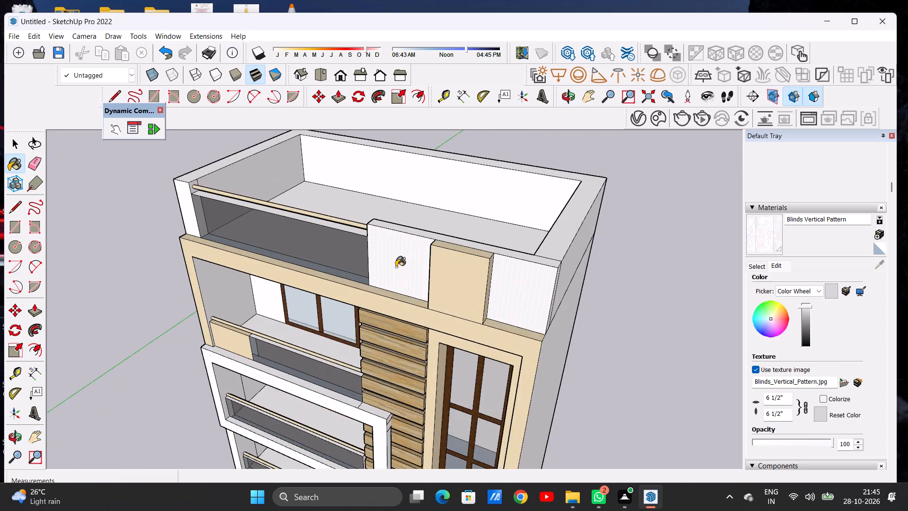
scroll(396, 267, "up", 7)
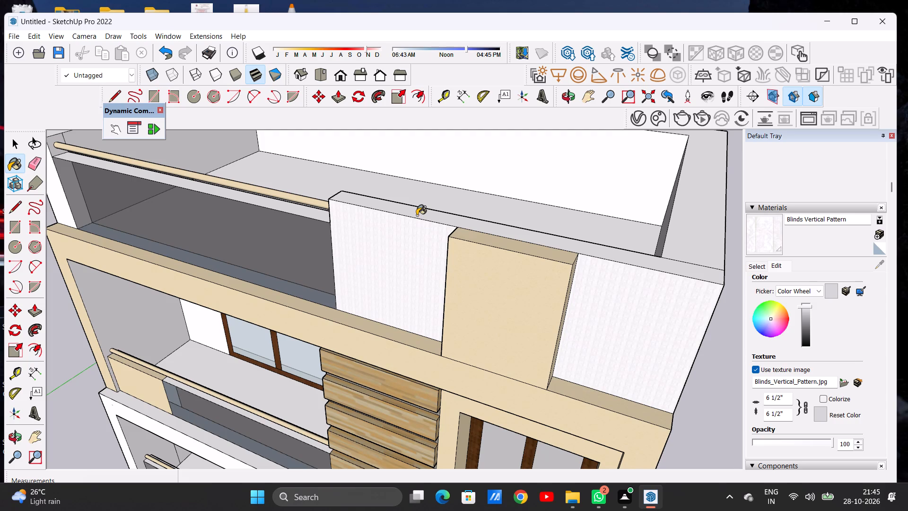
left_click(417, 215)
scroll(419, 238, "down", 8)
scroll(437, 251, "up", 1)
scroll(437, 251, "down", 4)
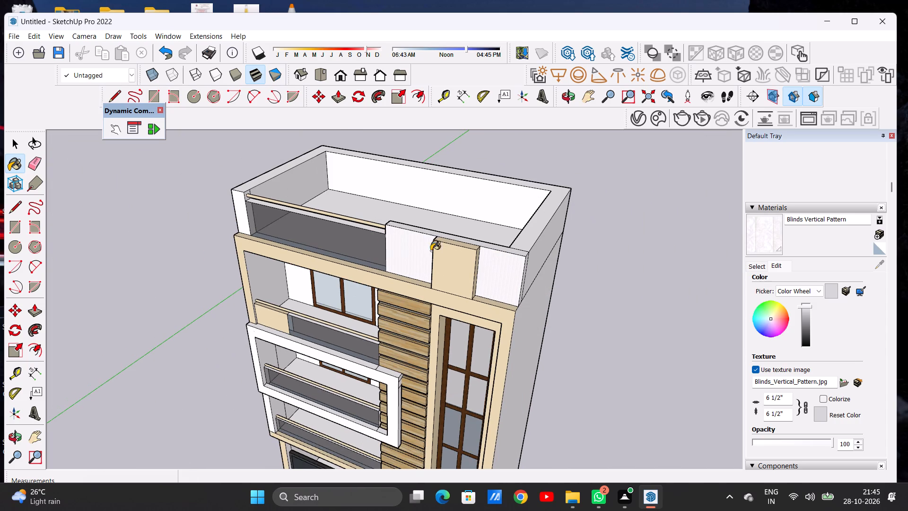
Paint the front face of the roof parapet's end post, at the far end of the terrace railing, with Blinds Vertical Pattern.
middle_click_drag(276, 243, 349, 223)
scroll(229, 221, "up", 3)
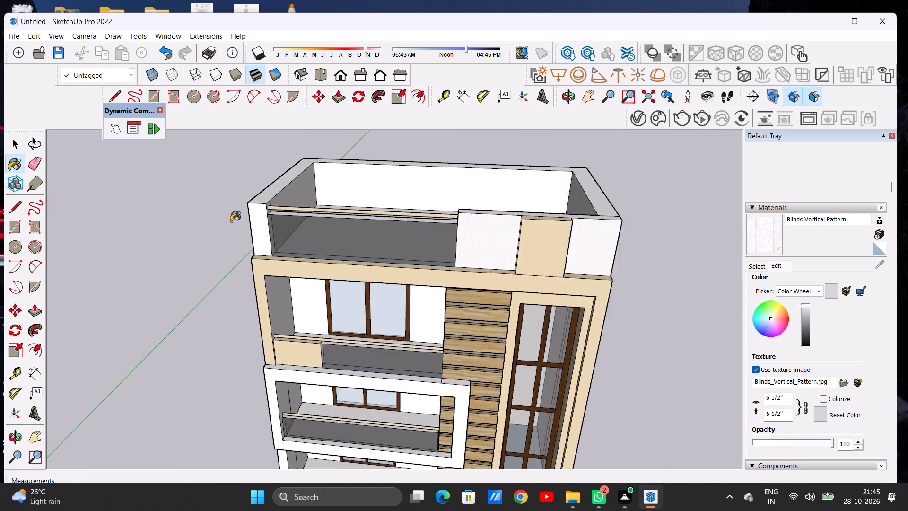
scroll(231, 221, "up", 2)
scroll(271, 220, "up", 1)
scroll(271, 220, "down", 1)
scroll(271, 220, "up", 3)
left_click(271, 220)
scroll(283, 228, "down", 7)
middle_click_drag(256, 228, 315, 217)
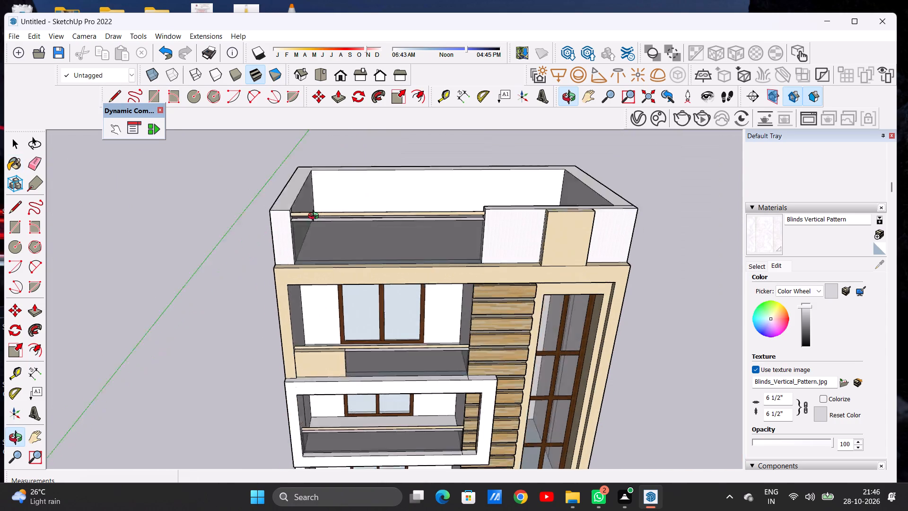
middle_click_drag(315, 217, 307, 202)
scroll(303, 219, "down", 7)
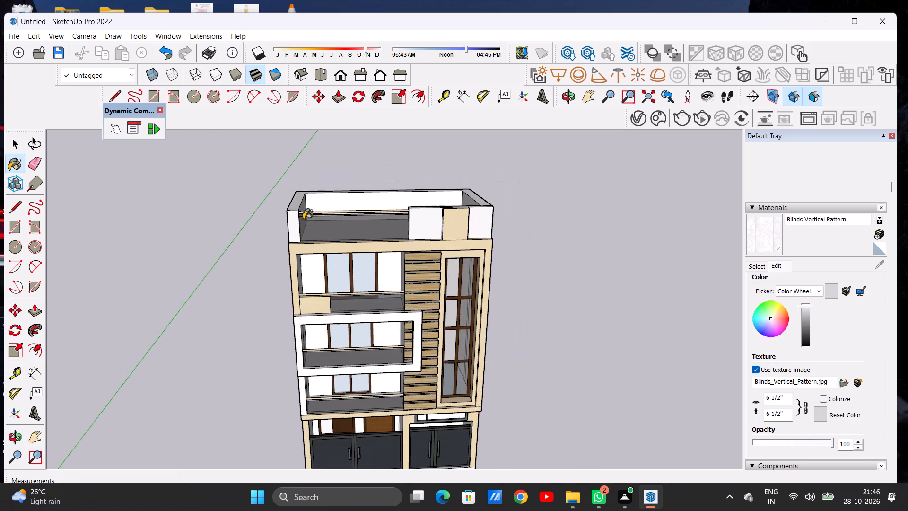
Paint the side face of the parapet block where the roof handrail ends with Blinds Vertical Pattern.
scroll(416, 227, "up", 9)
scroll(395, 211, "down", 1)
scroll(395, 211, "up", 5)
middle_click_drag(418, 201, 525, 210)
scroll(448, 187, "up", 13)
left_click(446, 183)
scroll(469, 210, "down", 5)
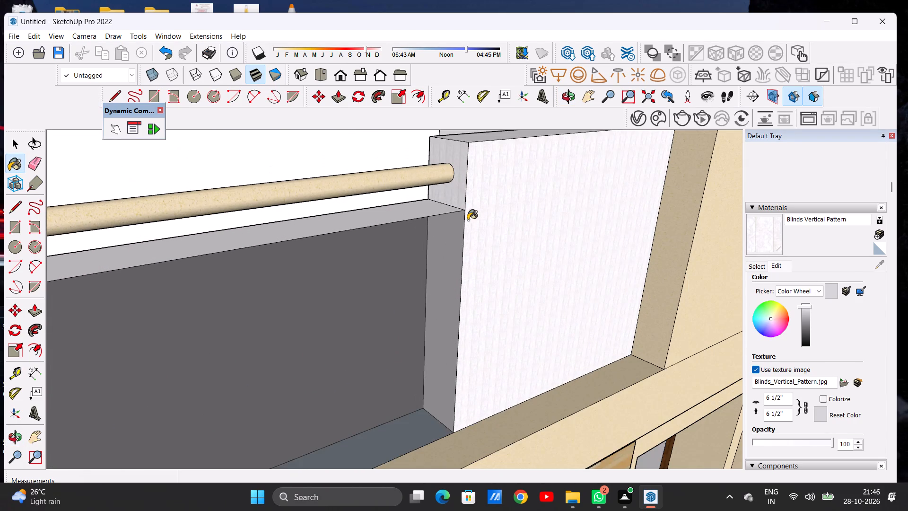
scroll(487, 217, "down", 15)
scroll(488, 234, "up", 1)
scroll(488, 234, "down", 3)
Paint the railing-side face of the roof parapet's end post, around the handrail end, with Blinds Vertical Pattern.
middle_click_drag(423, 242, 157, 246)
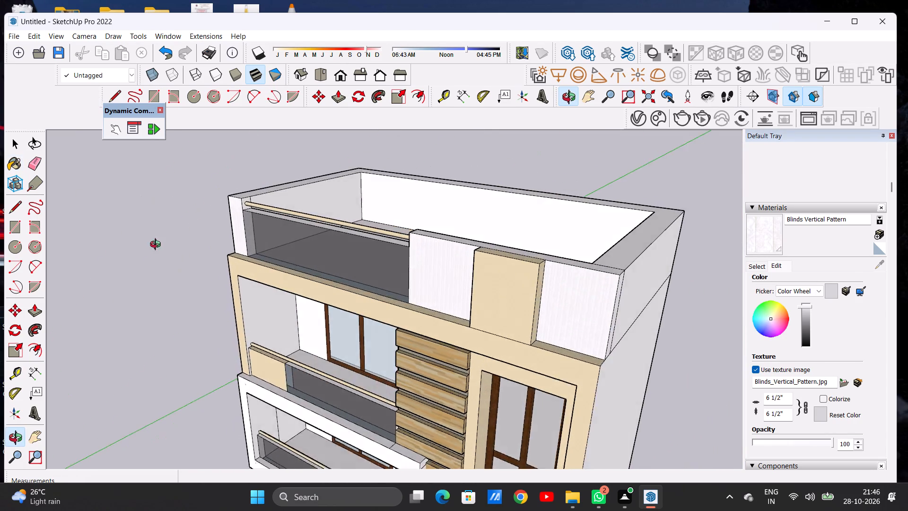
middle_click_drag(157, 246, 152, 252)
scroll(236, 211, "up", 16)
left_click(256, 203)
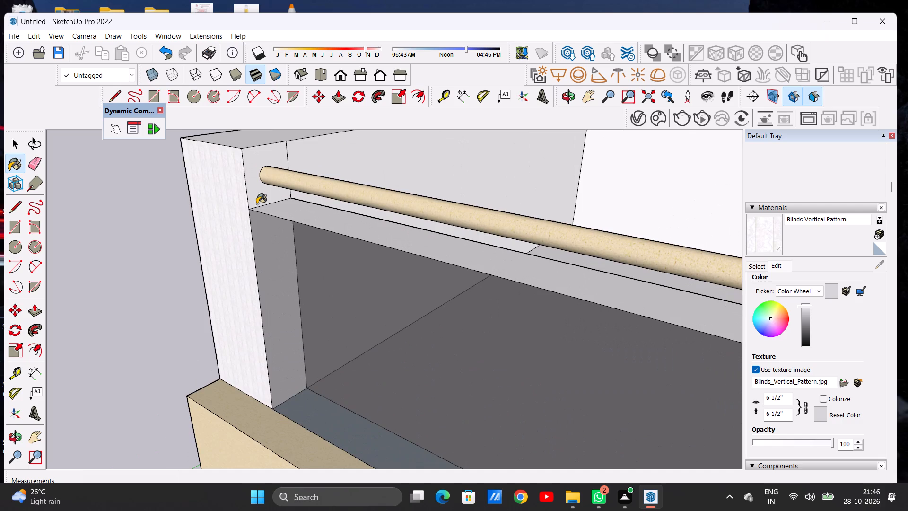
scroll(280, 241, "down", 20)
scroll(280, 241, "down", 9)
middle_click_drag(298, 287, 393, 252)
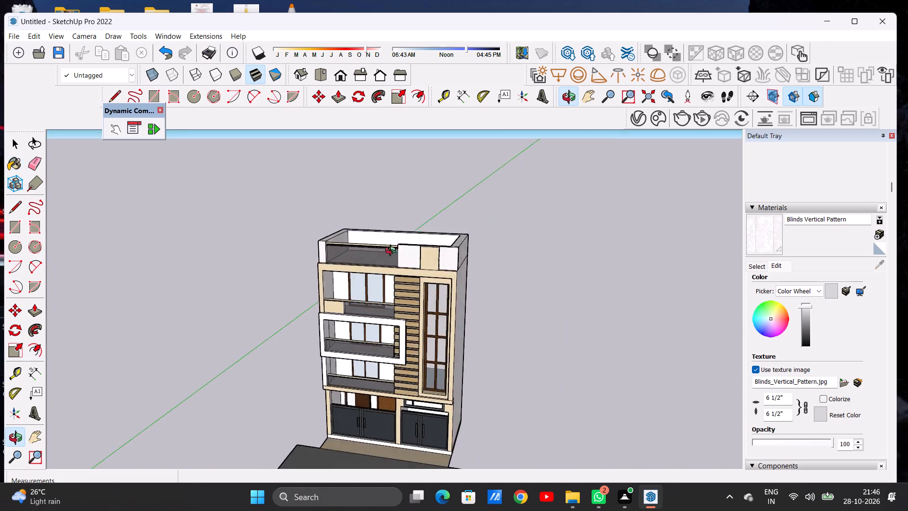
middle_click_drag(393, 252, 417, 221)
scroll(392, 243, "down", 8)
scroll(389, 293, "up", 6)
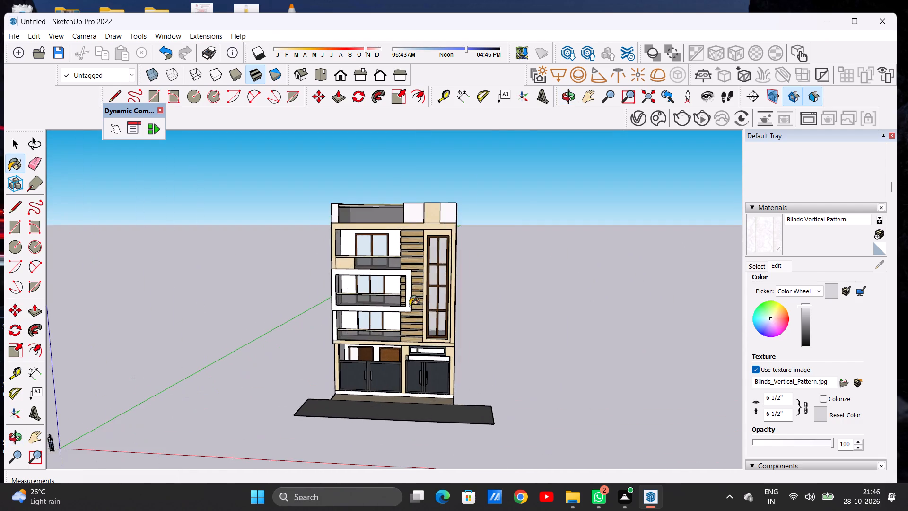
Paint the front face of the middle balcony's projecting frame with the lightened Blinds Vertical Pattern.
scroll(416, 307, "up", 15)
left_click(415, 306)
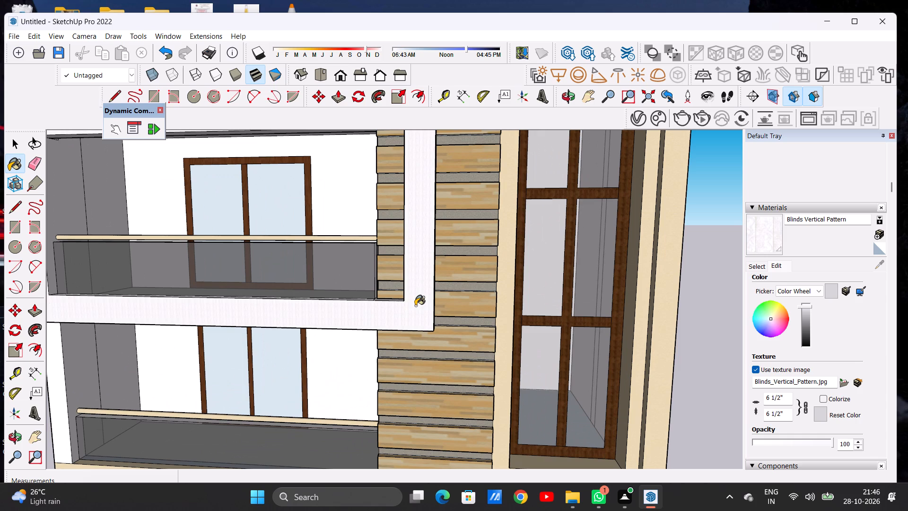
scroll(415, 306, "down", 10)
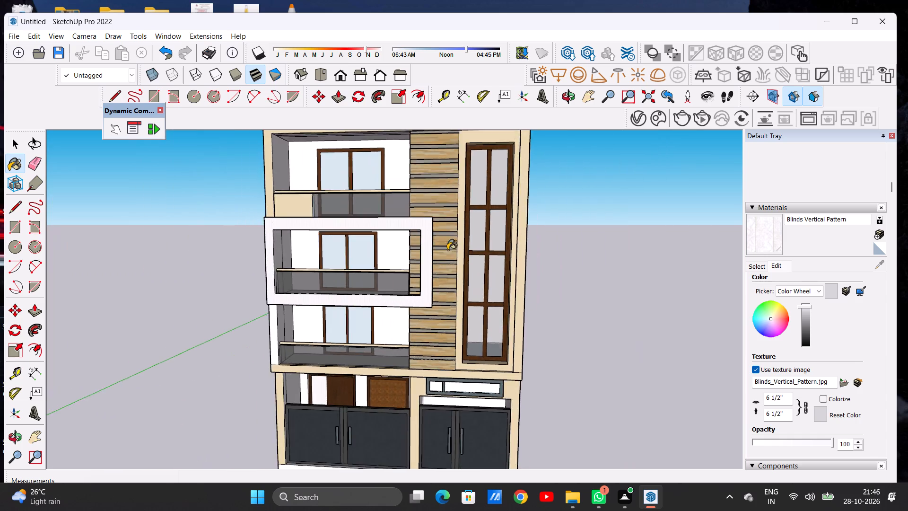
Paint the projecting frame's outer end faces and the short top face beside the wood slats with Blinds Vertical Pattern.
scroll(446, 247, "up", 1)
middle_click_drag(438, 247, 295, 347)
scroll(386, 261, "up", 20)
scroll(386, 261, "up", 5)
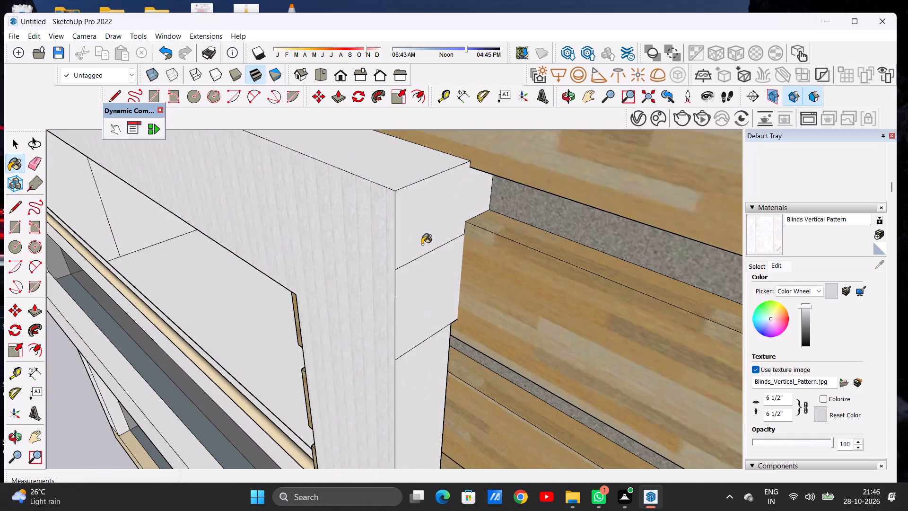
left_click(419, 235)
left_click(419, 283)
left_click(392, 172)
left_click(419, 384)
scroll(448, 318, "down", 20)
scroll(448, 318, "down", 1)
scroll(478, 305, "up", 1)
scroll(482, 301, "down", 1)
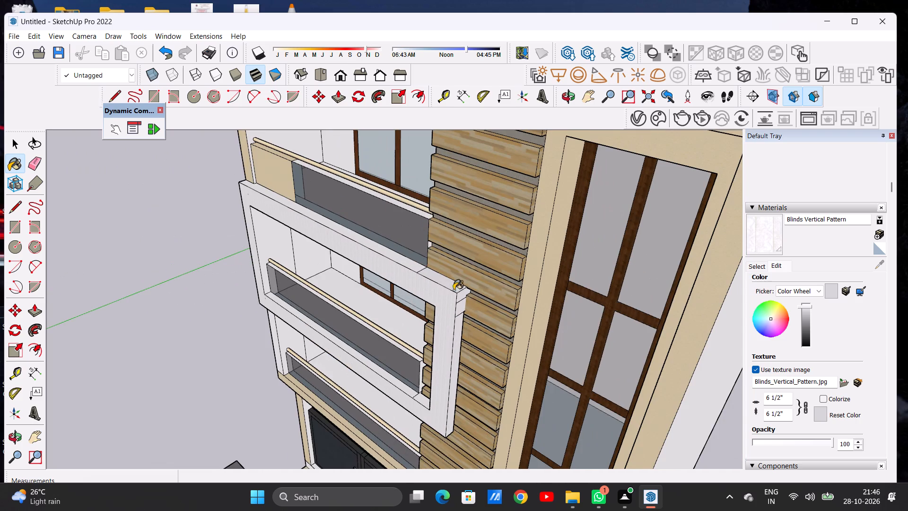
Paint the long top face of the middle balcony's projecting frame with Blinds Vertical Pattern.
middle_click_drag(347, 267, 352, 319)
scroll(406, 301, "up", 15)
left_click(418, 288)
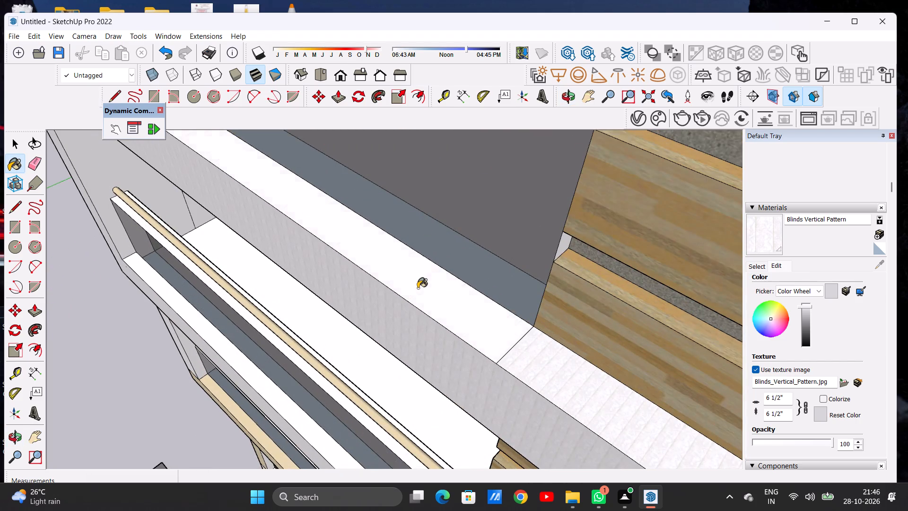
scroll(436, 304, "down", 6)
scroll(437, 306, "up", 1)
scroll(437, 306, "down", 3)
scroll(473, 306, "up", 1)
scroll(473, 306, "down", 10)
Paint the projecting frame's lower band front and the inner ledge below the balcony glass with Blinds Vertical Pattern.
middle_click_drag(346, 340, 511, 224)
middle_click_drag(274, 267, 275, 242)
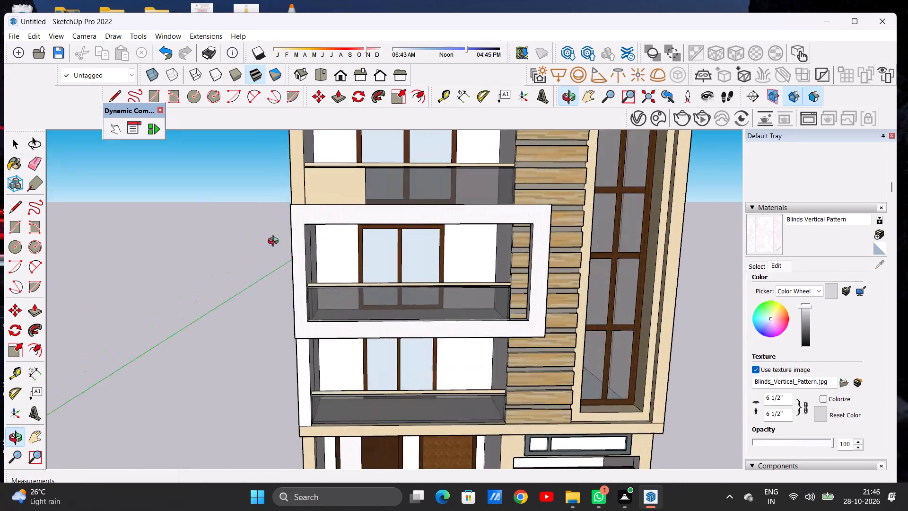
middle_click_drag(275, 242, 205, 253)
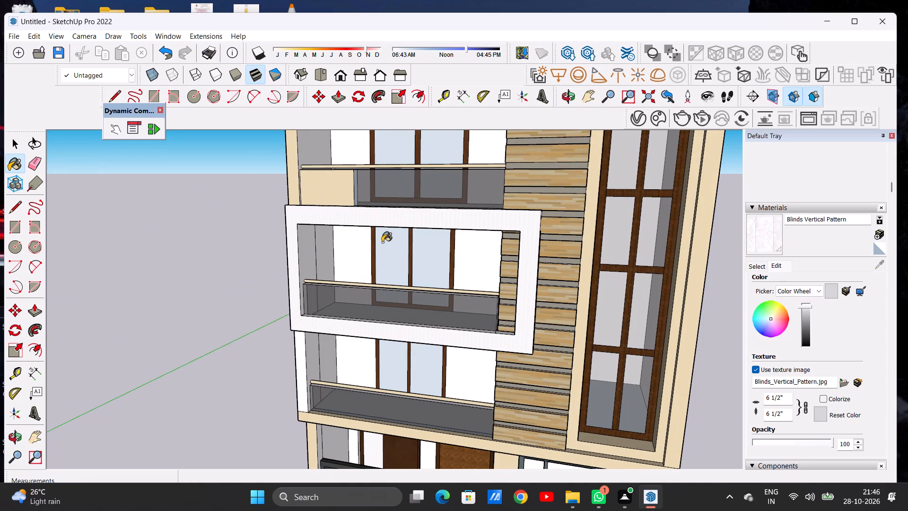
scroll(404, 226, "down", 6)
scroll(398, 270, "up", 3)
scroll(400, 282, "down", 1)
scroll(401, 285, "up", 19)
left_click(412, 295)
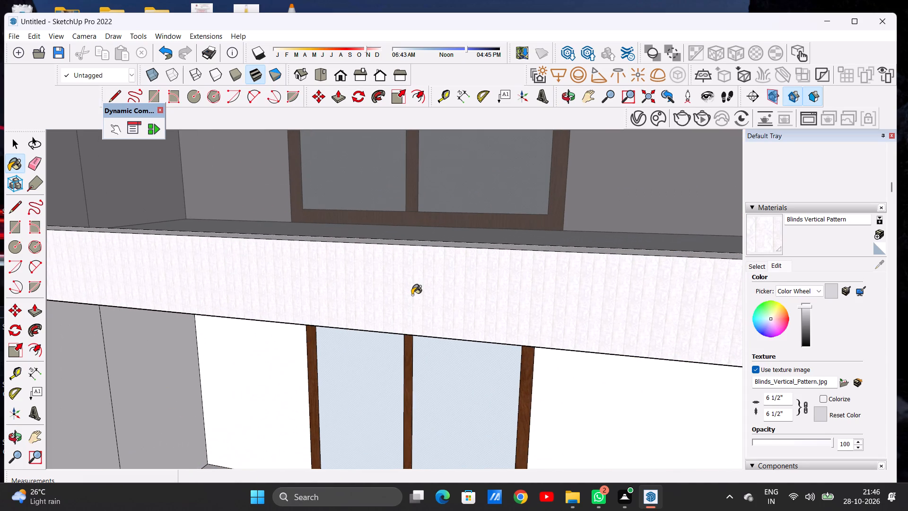
scroll(372, 227, "down", 7)
middle_click_drag(373, 228, 365, 306)
scroll(371, 289, "up", 7)
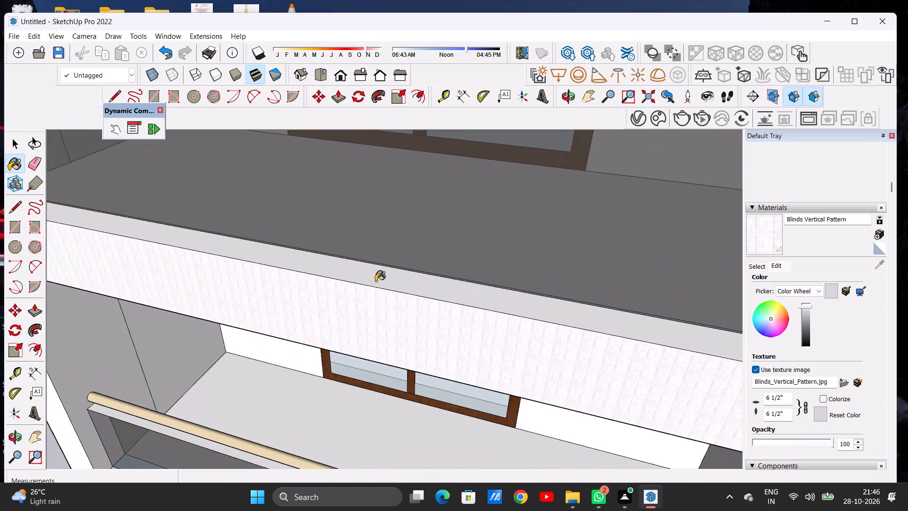
left_click(375, 279)
scroll(401, 315, "down", 7)
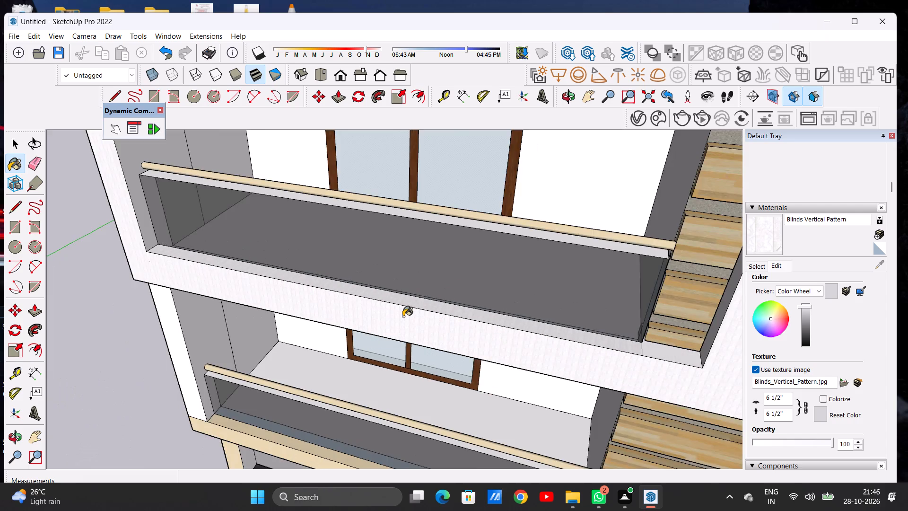
scroll(403, 317, "down", 8)
Paint the inner face of the projecting frame's upright beside the wood slats with Blinds Vertical Pattern.
middle_click_drag(494, 272, 611, 223)
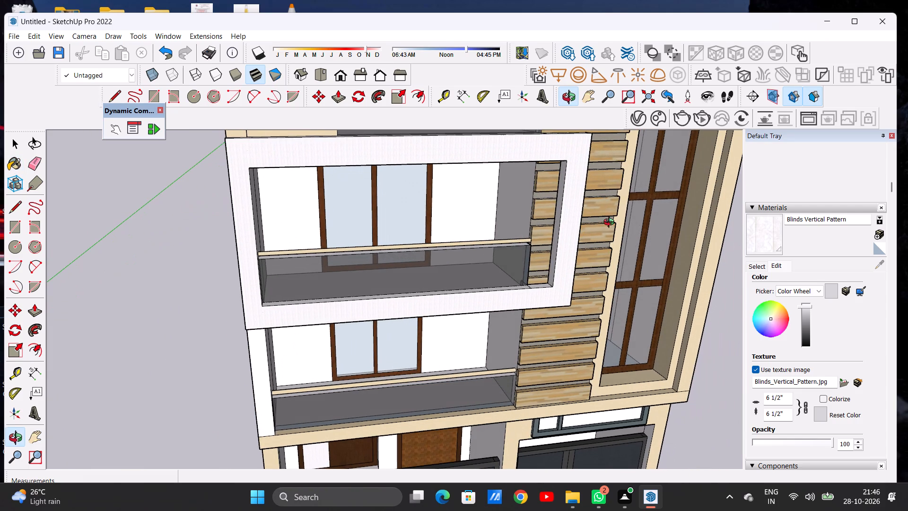
middle_click(611, 223)
scroll(283, 289, "down", 5)
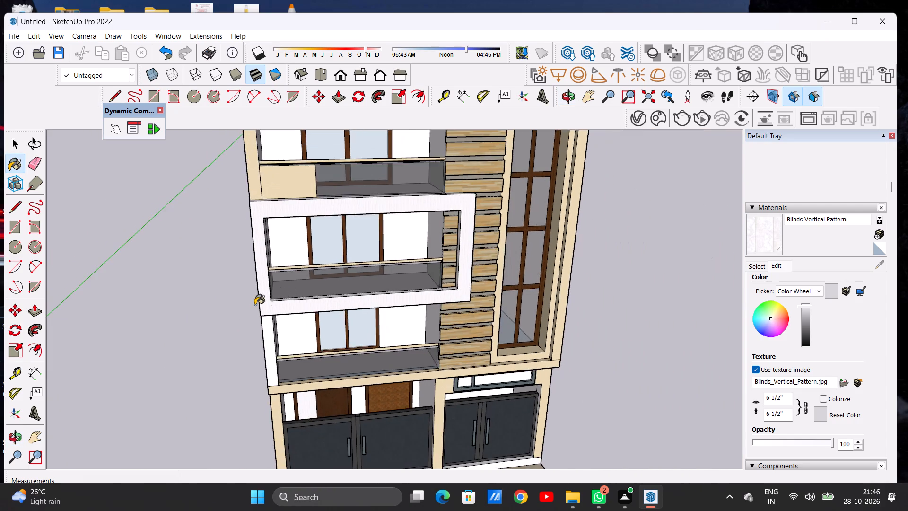
middle_click_drag(254, 305, 447, 274)
scroll(456, 267, "up", 14)
left_click(443, 261)
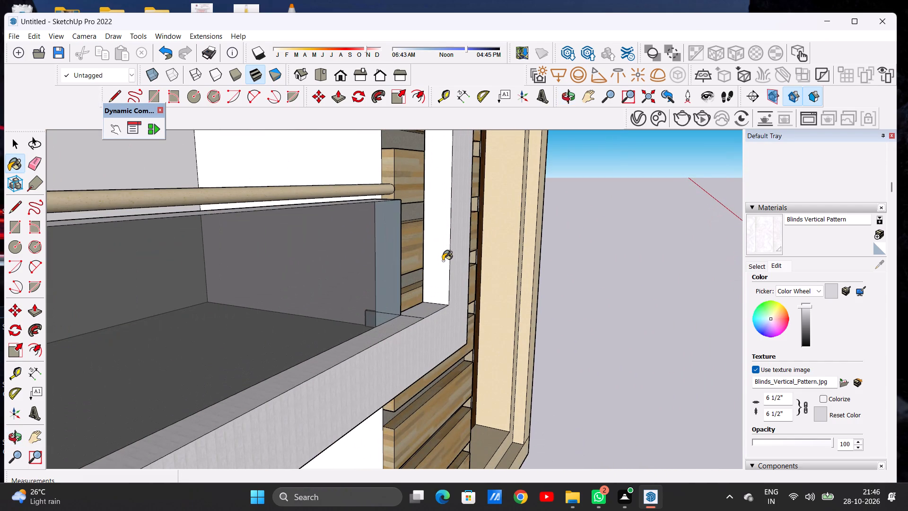
Paint the short inner ledge at the foot of the projecting frame's upright, beside the wood slats, with Blinds Vertical Pattern.
left_click(430, 309)
middle_click_drag(419, 300, 417, 396)
left_click(403, 401)
Paint the front face of the lower balcony's outer pier, below the projecting frame, with Blinds Vertical Pattern.
scroll(435, 342, "down", 5)
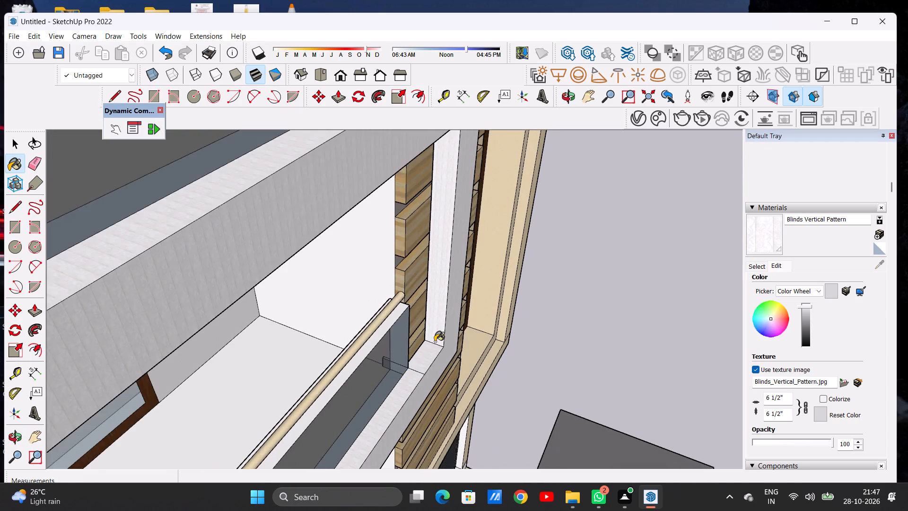
scroll(437, 341, "down", 12)
middle_click_drag(428, 340, 232, 277)
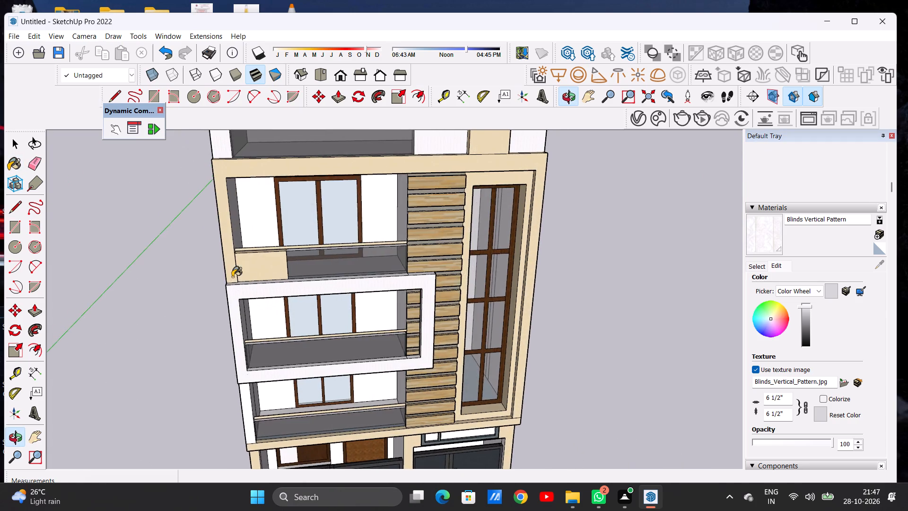
scroll(322, 295, "down", 5)
middle_click_drag(336, 313, 308, 252)
scroll(356, 317, "down", 2)
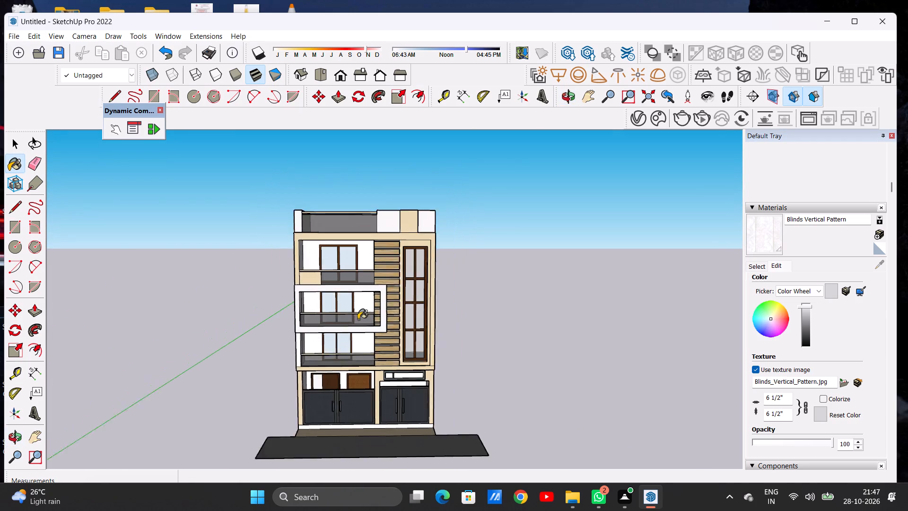
scroll(358, 319, "down", 2)
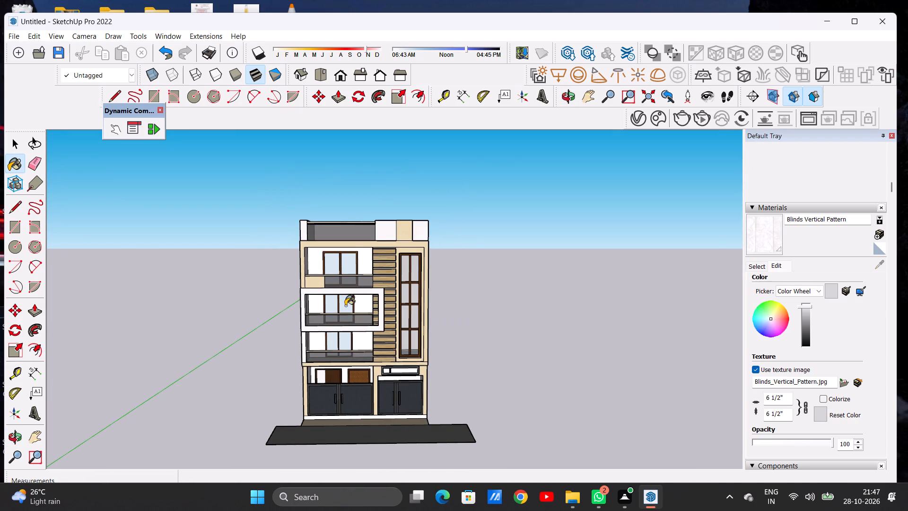
scroll(357, 289, "down", 8)
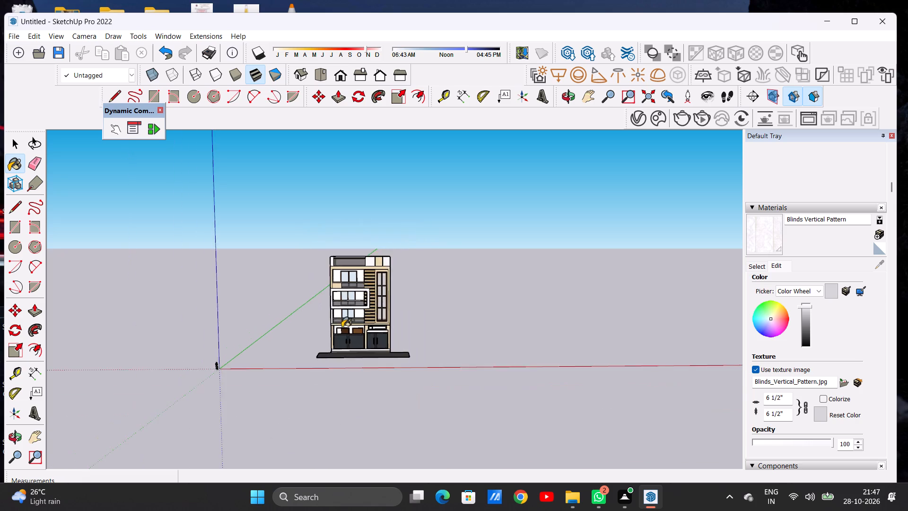
scroll(342, 327, "up", 15)
scroll(318, 308, "down", 1)
scroll(316, 308, "up", 4)
scroll(316, 308, "down", 1)
scroll(309, 303, "up", 12)
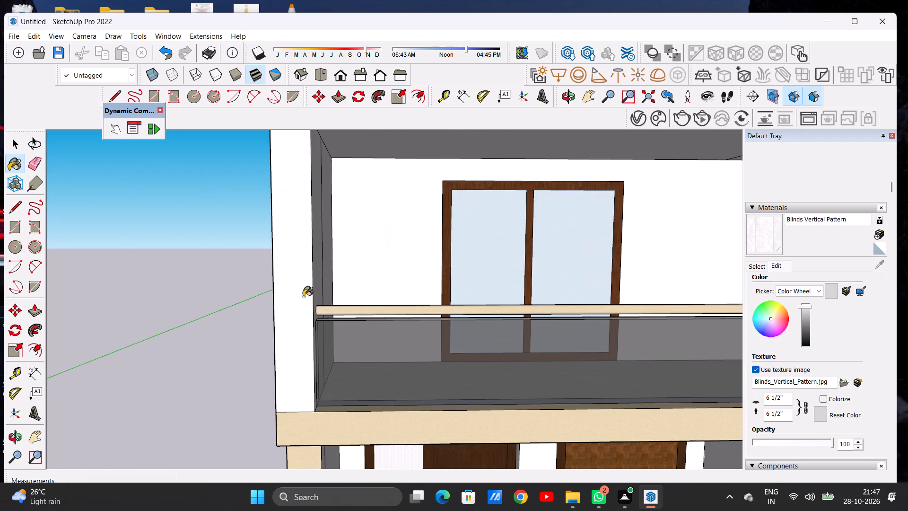
left_click(303, 297)
Paint both faces of the lower balcony's outer side wall and the back wall around its window with Blinds Vertical Pattern.
middle_click_drag(340, 276, 231, 299)
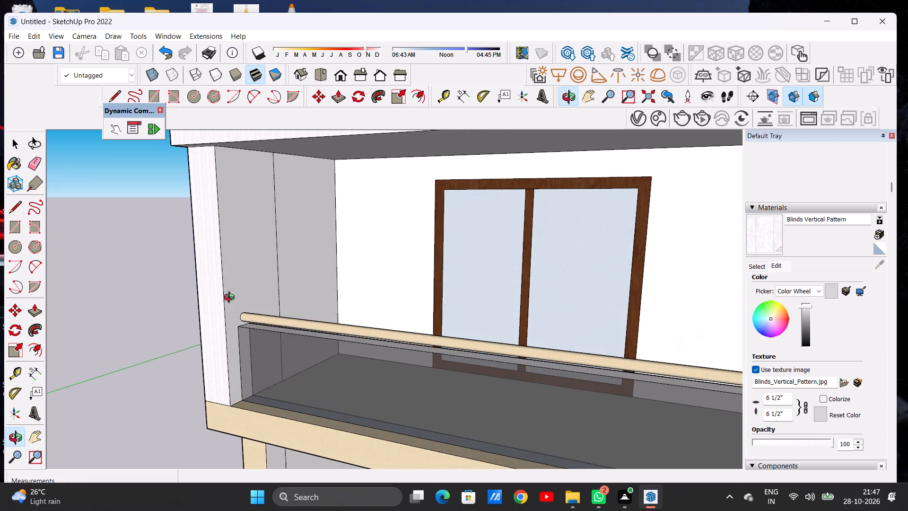
middle_click_drag(231, 299, 318, 295)
scroll(318, 295, "down", 12)
middle_click_drag(302, 287, 448, 277)
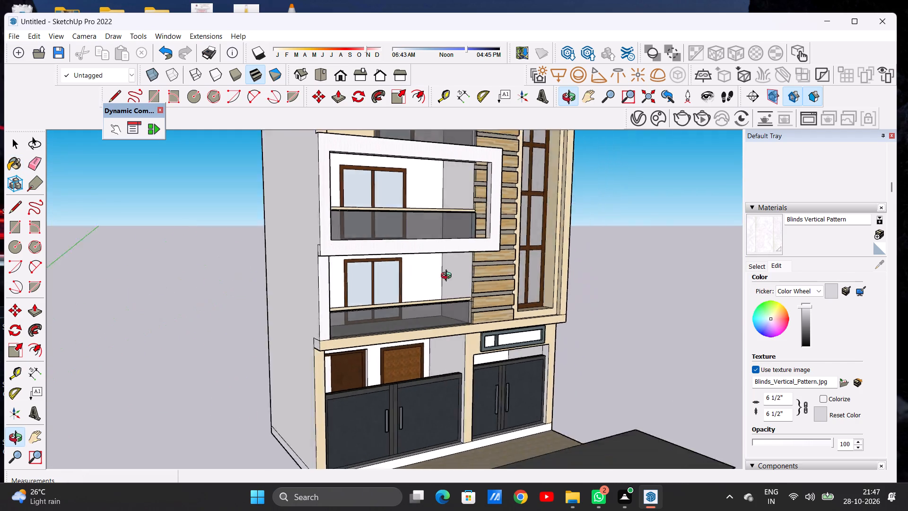
middle_click_drag(448, 277, 202, 292)
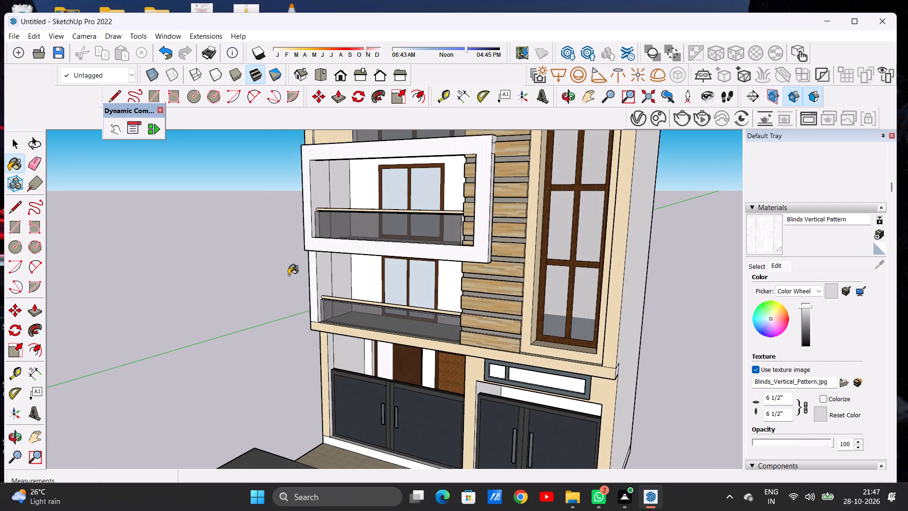
scroll(288, 275, "up", 14)
left_click(384, 272)
left_click(444, 260)
left_click(540, 242)
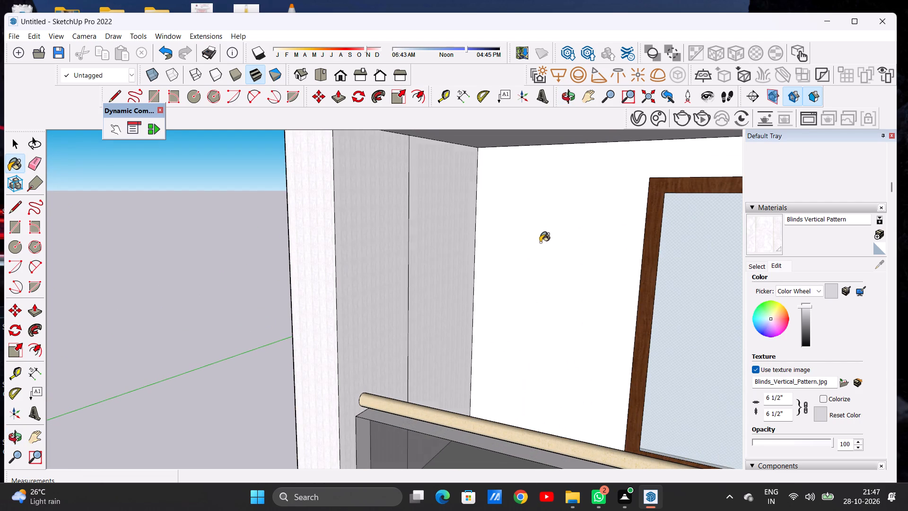
Apply Blinds Vertical Pattern to the lower balcony's back wall between window and slats, and the side wall beside the wood slats.
scroll(368, 277, "down", 20)
middle_click_drag(354, 285, 442, 265)
scroll(445, 276, "up", 2)
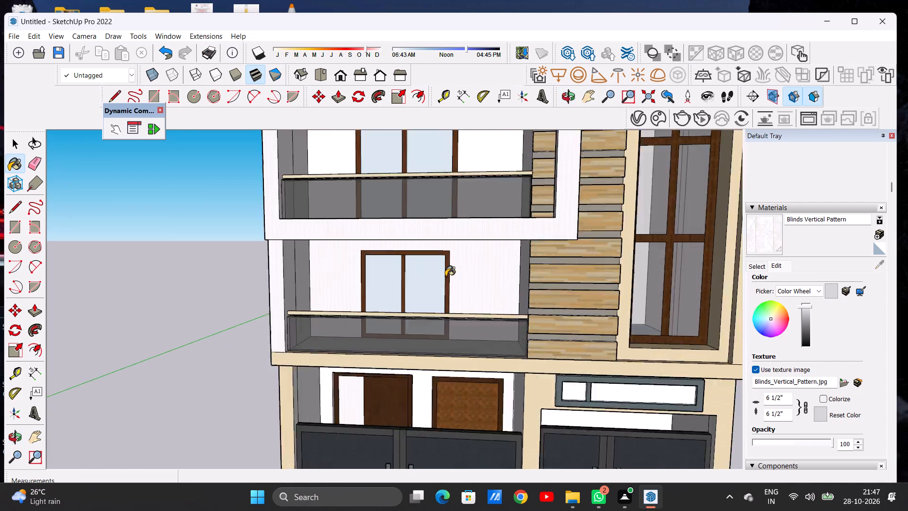
scroll(445, 276, "up", 9)
left_click(477, 281)
middle_click_drag(422, 284, 561, 290)
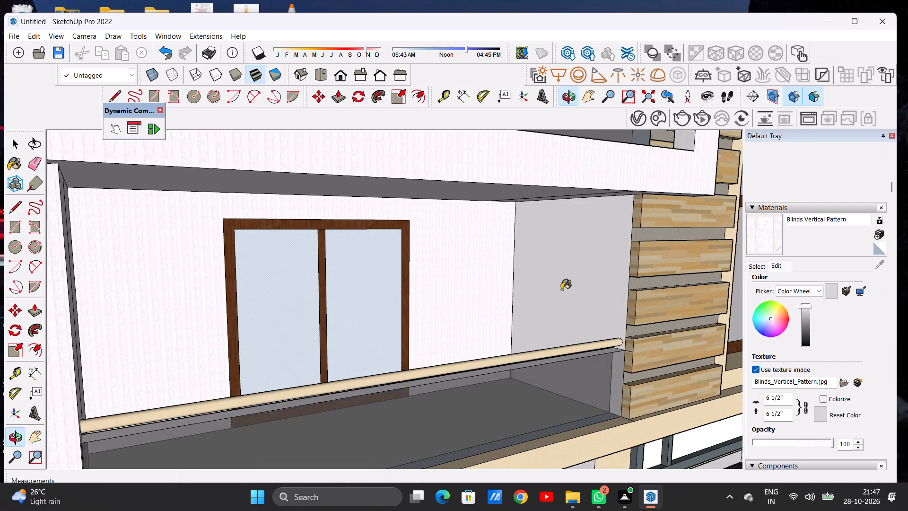
left_click(578, 271)
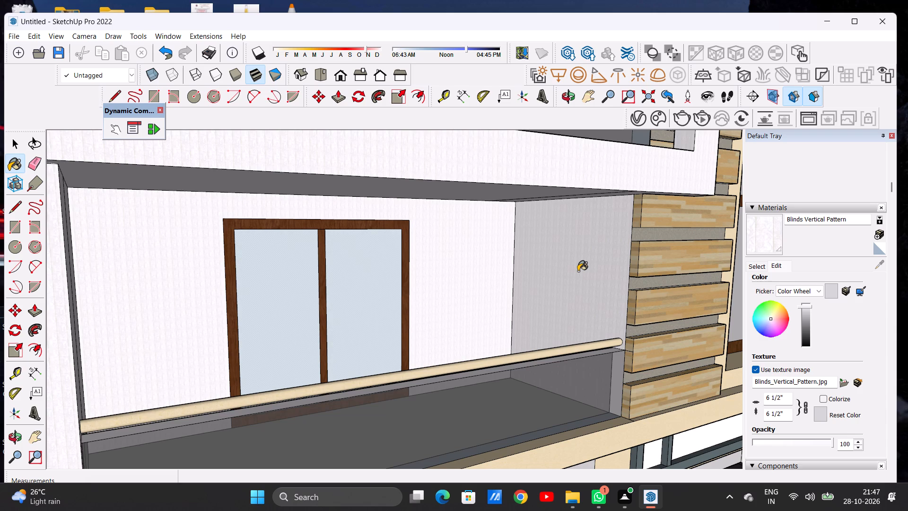
Paint both faces of the middle balcony's outer side wall and the back wall around its window with Blinds Vertical Pattern.
scroll(512, 282, "down", 8)
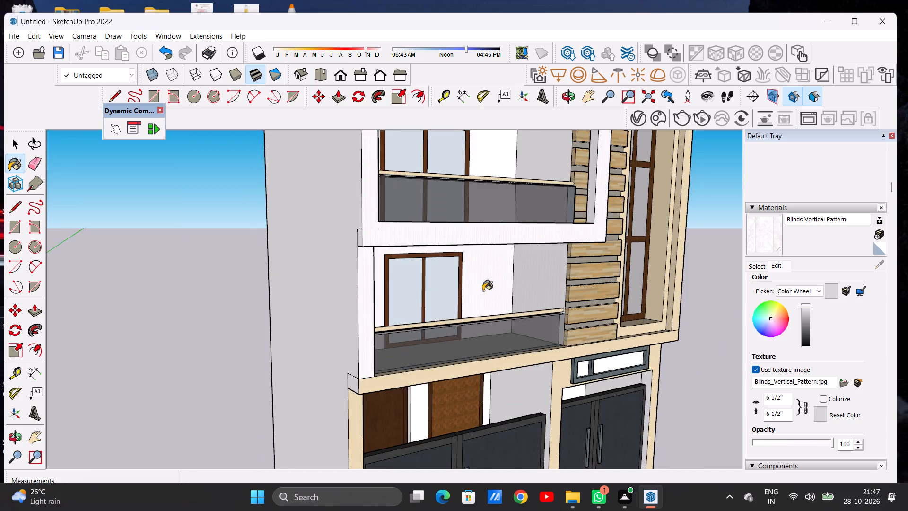
scroll(464, 286, "down", 5)
middle_click_drag(441, 288, 305, 276)
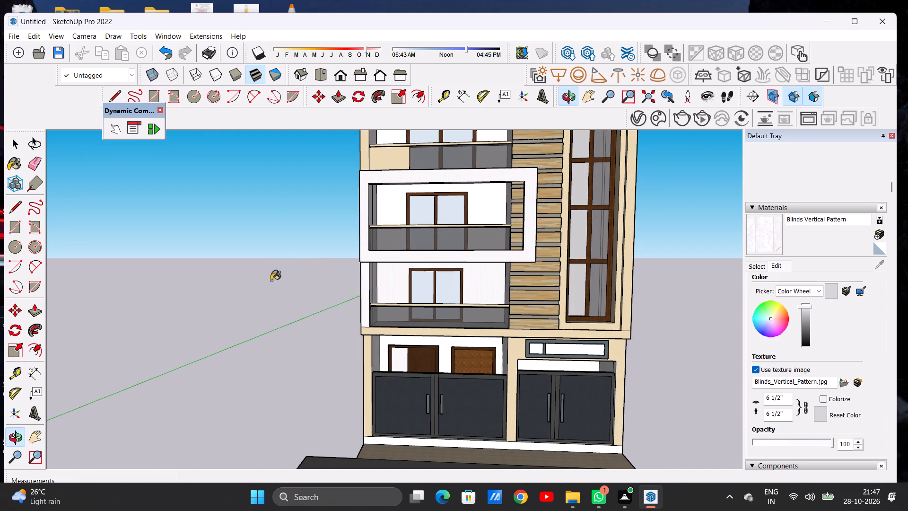
scroll(263, 288, "down", 6)
scroll(344, 276, "up", 4)
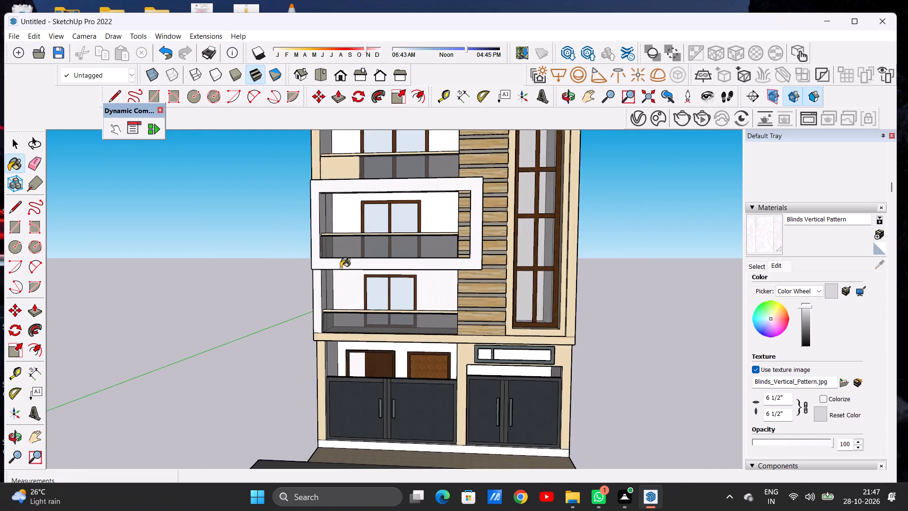
scroll(354, 236, "up", 7)
middle_click_drag(269, 248, 263, 287)
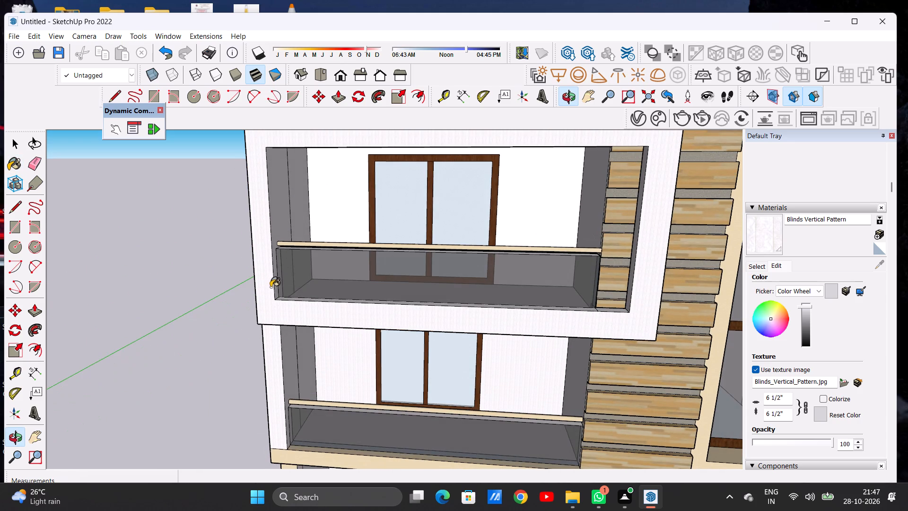
scroll(280, 230, "up", 7)
left_click(275, 221)
left_click(308, 199)
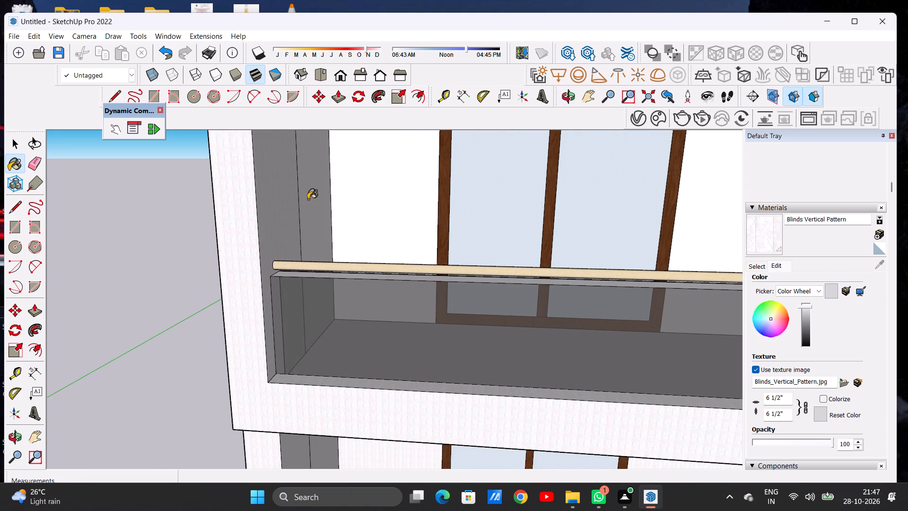
left_click(380, 193)
Paint the middle balcony's side wall next to the wood slats with Blinds Vertical Pattern.
scroll(273, 248, "down", 12)
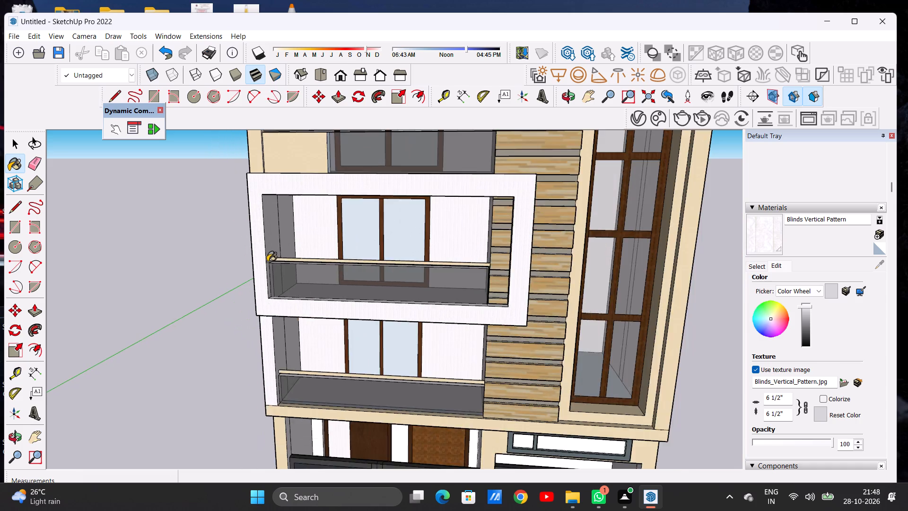
scroll(272, 263, "down", 4)
middle_click_drag(276, 272, 448, 244)
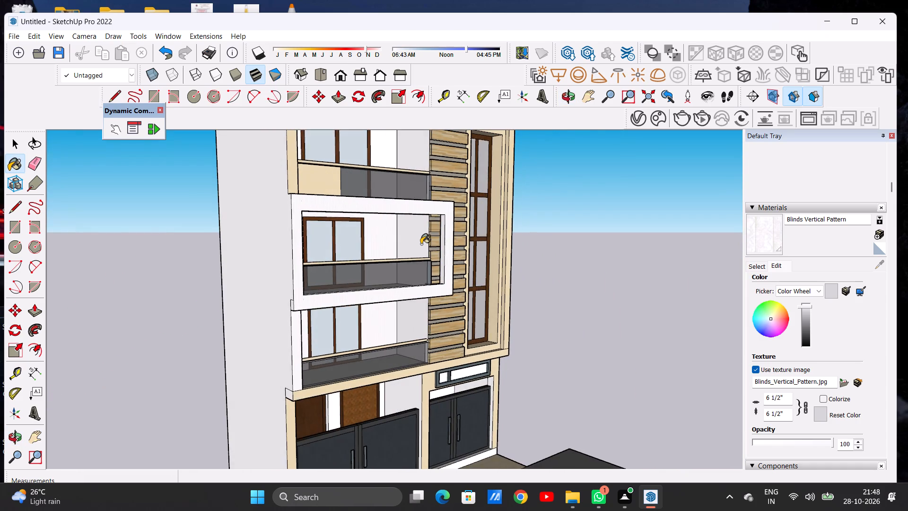
scroll(420, 240, "up", 7)
left_click(416, 238)
scroll(340, 242, "down", 5)
scroll(406, 250, "up", 7)
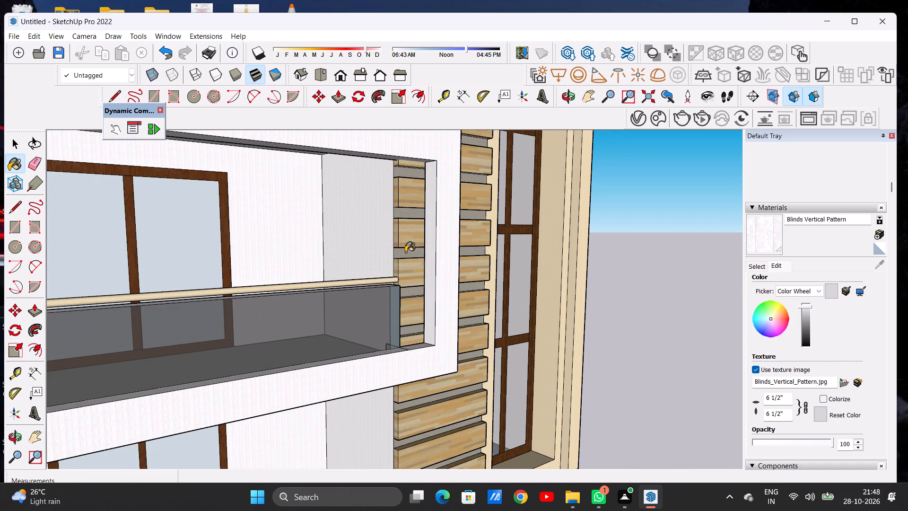
scroll(428, 257, "up", 3)
scroll(428, 257, "down", 1)
scroll(428, 257, "up", 2)
left_click(429, 257)
Apply Blinds Vertical Pattern again to the lower balcony's side wall beside the wood slats.
scroll(340, 240, "down", 4)
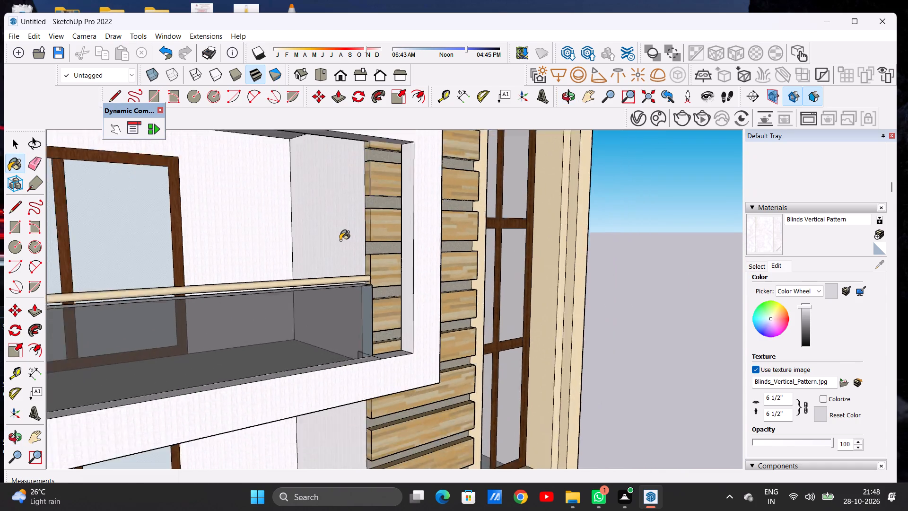
scroll(340, 240, "down", 11)
scroll(323, 298, "up", 17)
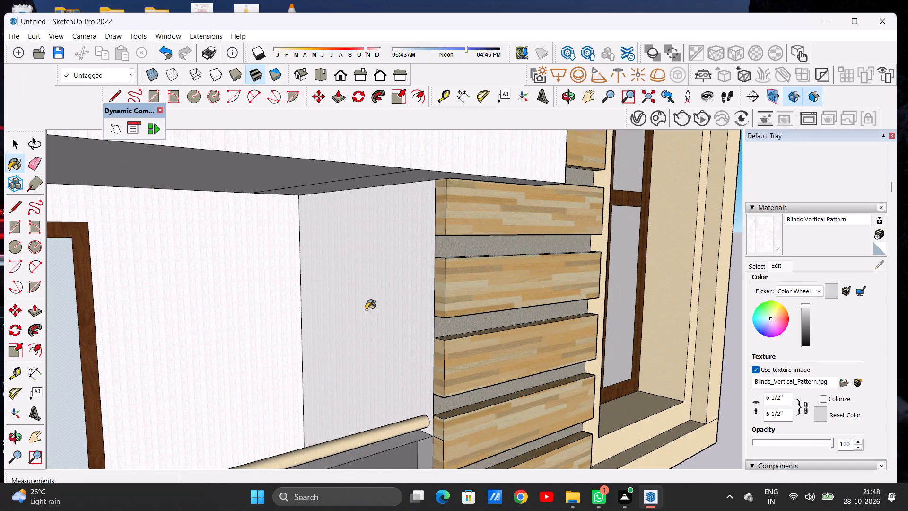
left_click(397, 291)
Paint the underside of the middle balcony's projecting top band with Blinds Vertical Pattern.
scroll(382, 284, "down", 10)
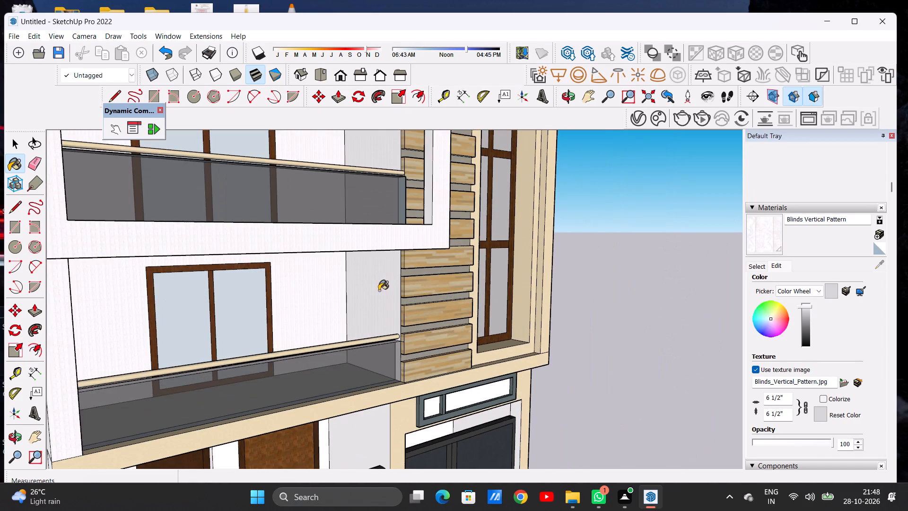
middle_click_drag(370, 291, 201, 280)
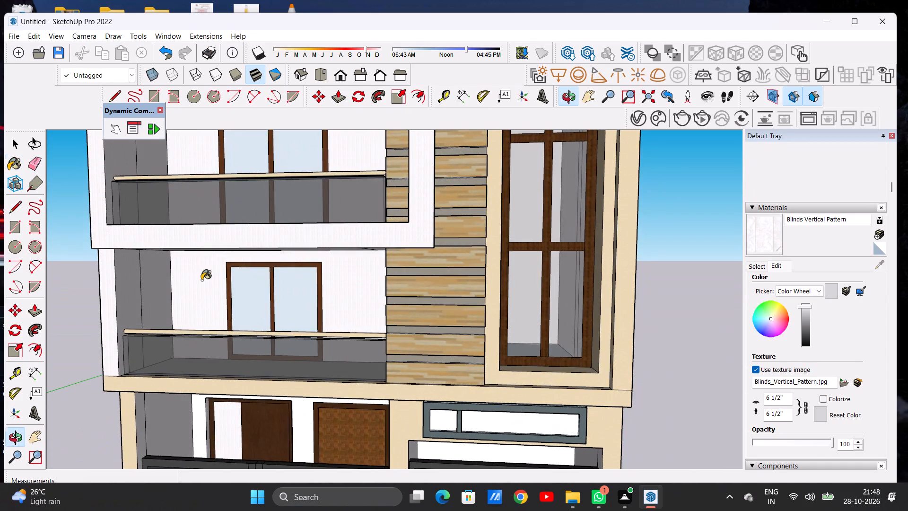
scroll(279, 335, "down", 8)
scroll(235, 242, "up", 8)
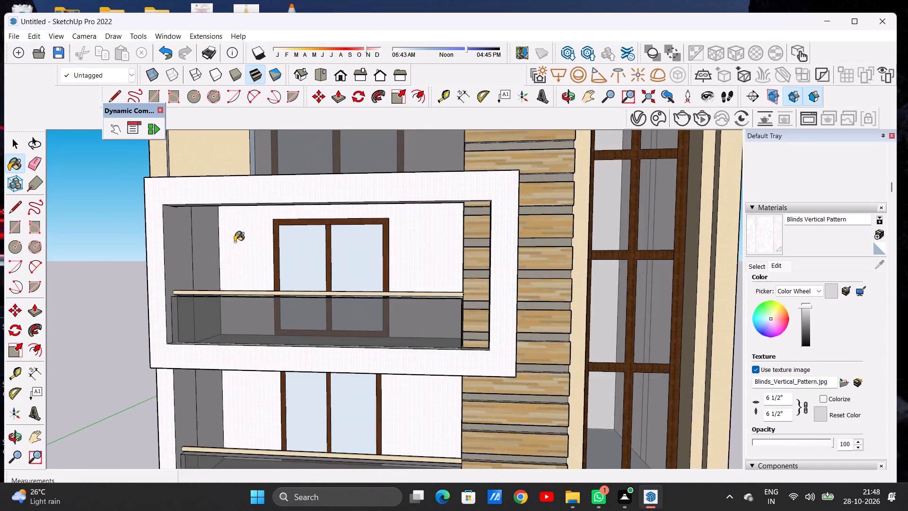
scroll(226, 221, "up", 6)
middle_click_drag(177, 253, 186, 195)
scroll(177, 253, "up", 1)
scroll(191, 278, "down", 5)
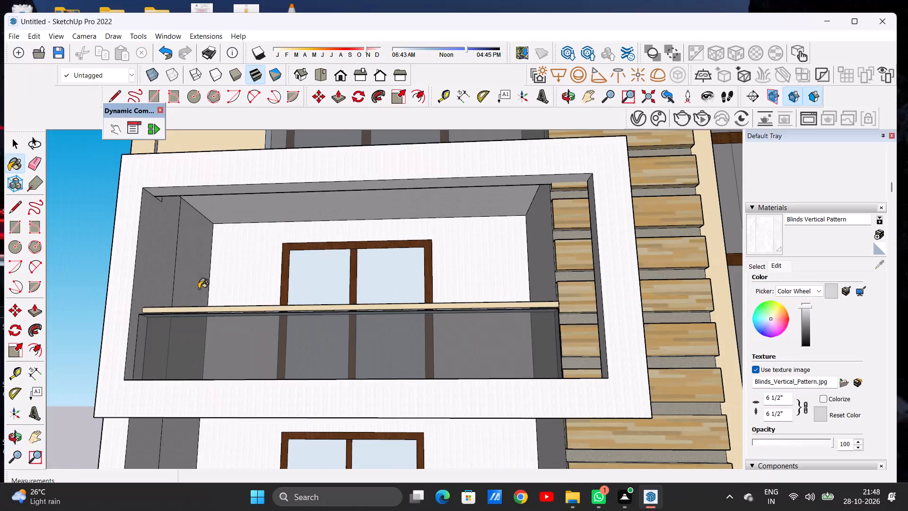
scroll(199, 289, "down", 4)
scroll(198, 223, "up", 15)
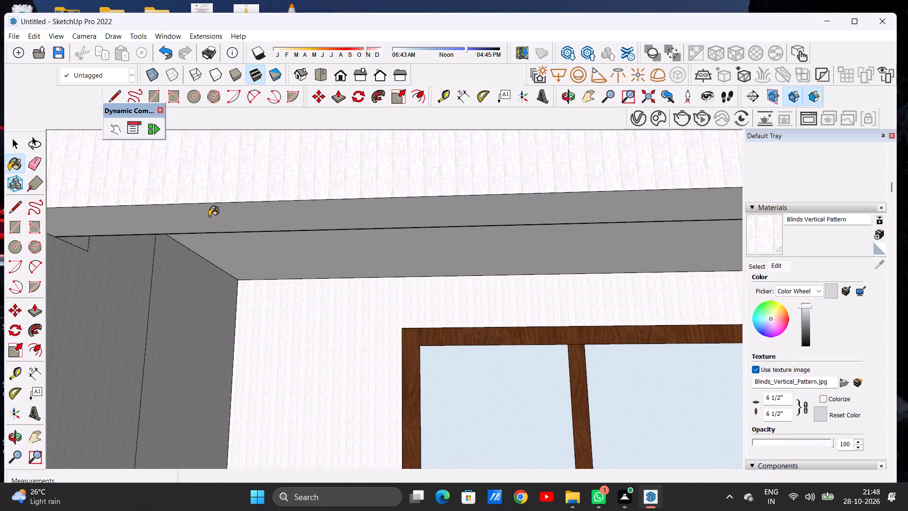
left_click(209, 216)
Paint the upper balcony's outer side wall and the back wall around its window with Blinds Vertical Pattern.
scroll(235, 300, "down", 15)
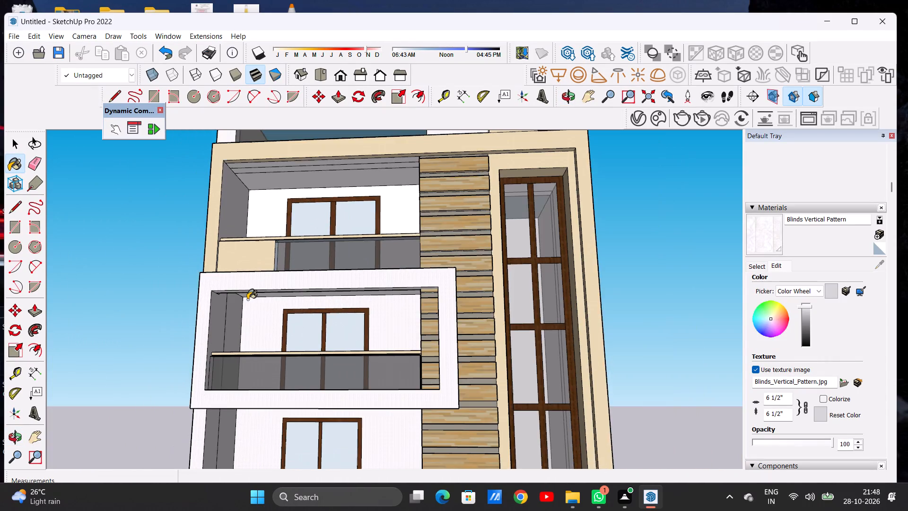
middle_click_drag(237, 284, 259, 350)
scroll(284, 351, "down", 4)
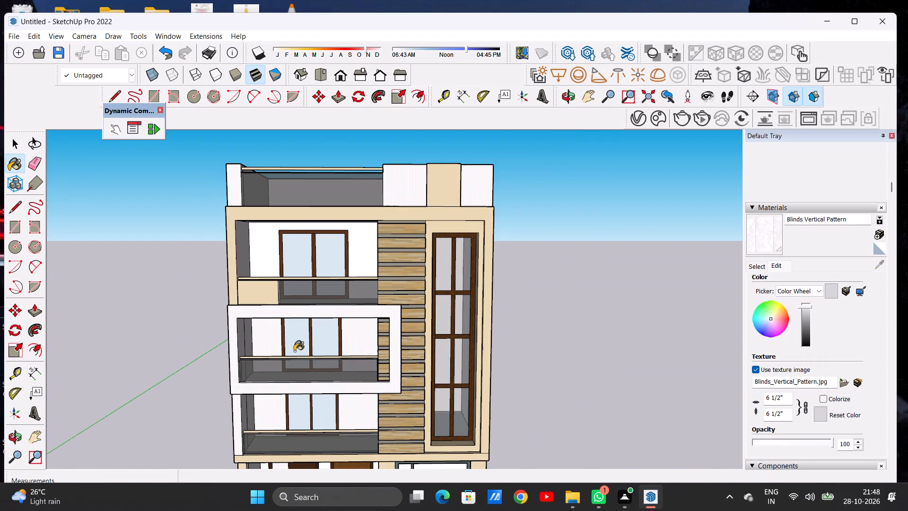
scroll(262, 247, "up", 11)
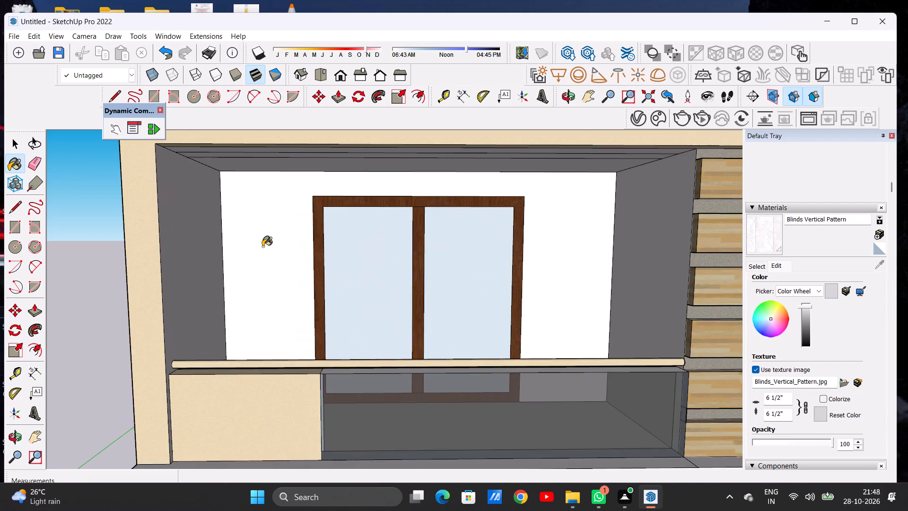
middle_click_drag(271, 253, 210, 208)
left_click(207, 211)
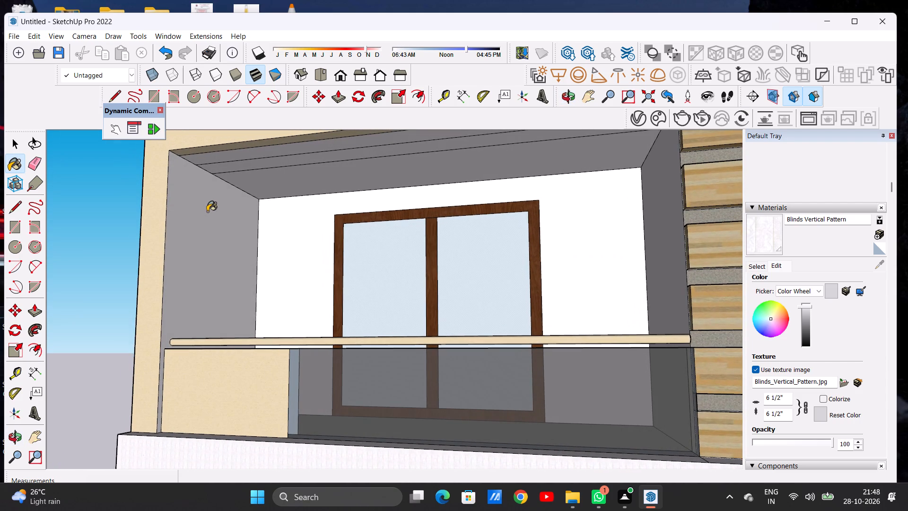
left_click(295, 225)
Paint the upper balcony's side wall beside the wood slats with Blinds Vertical Pattern.
scroll(288, 240, "down", 13)
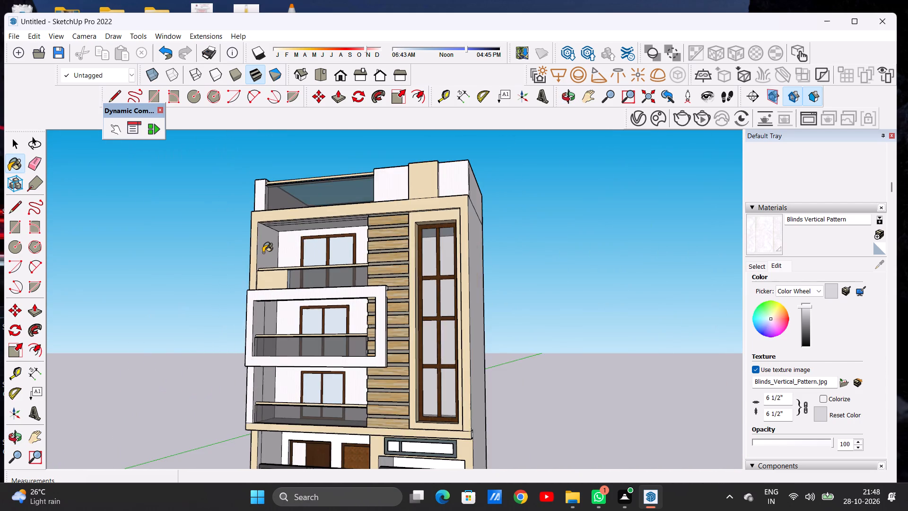
middle_click_drag(276, 260, 464, 322)
scroll(369, 233, "up", 11)
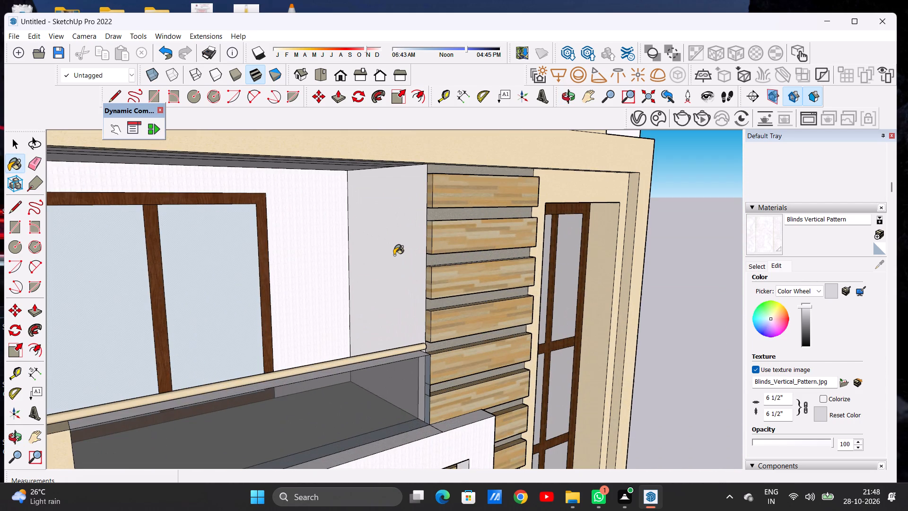
left_click(394, 255)
Examine the upper balcony's walls and window surround from several angles for surfaces still missing the material.
scroll(431, 238, "down", 13)
middle_click_drag(369, 285, 182, 251)
scroll(315, 237, "up", 15)
middle_click_drag(258, 289, 279, 220)
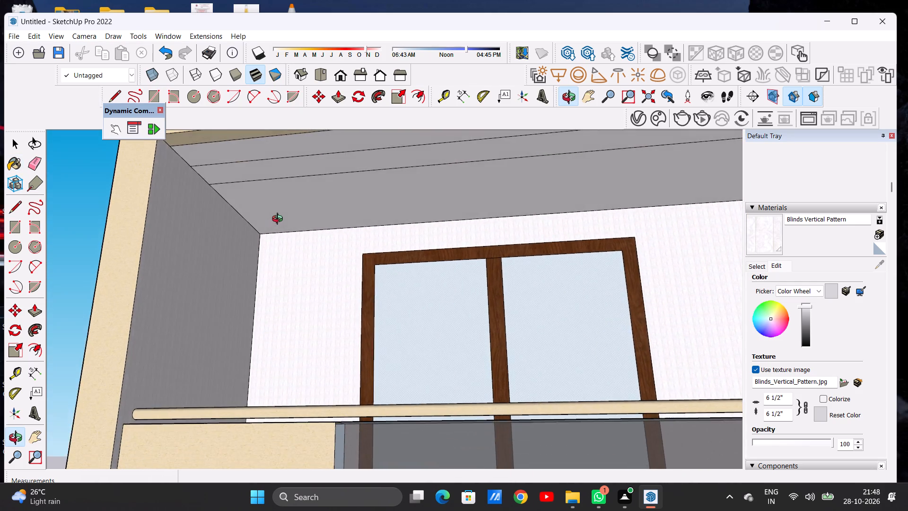
middle_click_drag(279, 220, 313, 257)
scroll(313, 257, "up", 1)
scroll(245, 280, "down", 7)
scroll(245, 280, "up", 1)
scroll(245, 280, "down", 9)
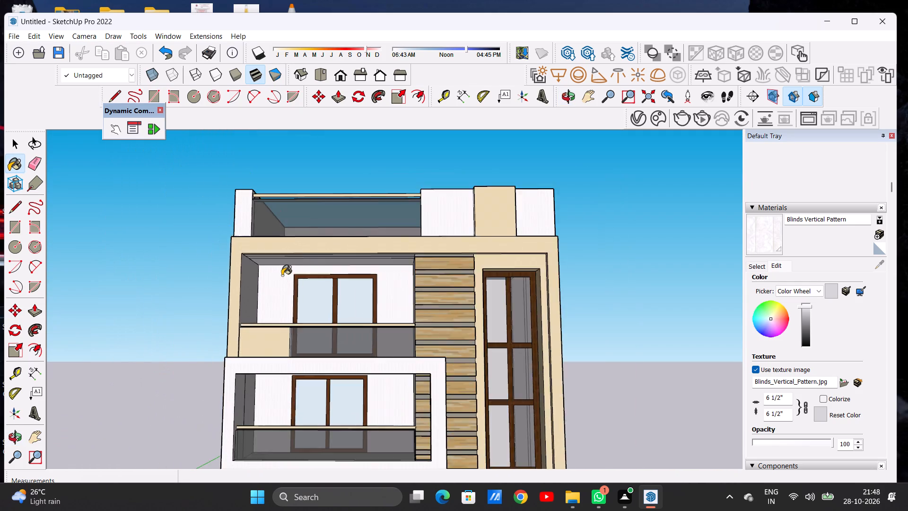
scroll(282, 275, "down", 6)
middle_click_drag(306, 256, 310, 348)
scroll(304, 297, "up", 3)
scroll(300, 292, "down", 1)
scroll(300, 292, "up", 2)
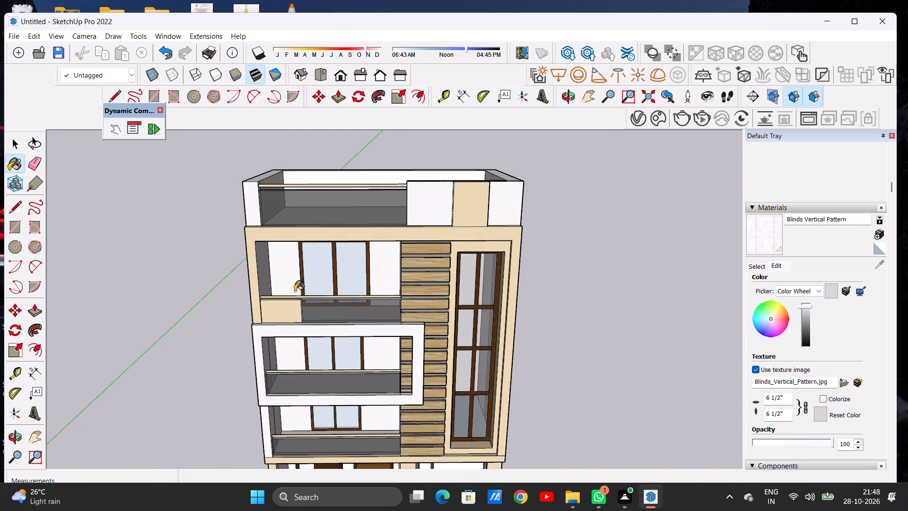
scroll(294, 291, "up", 1)
scroll(294, 291, "down", 1)
scroll(294, 291, "up", 20)
scroll(294, 291, "up", 3)
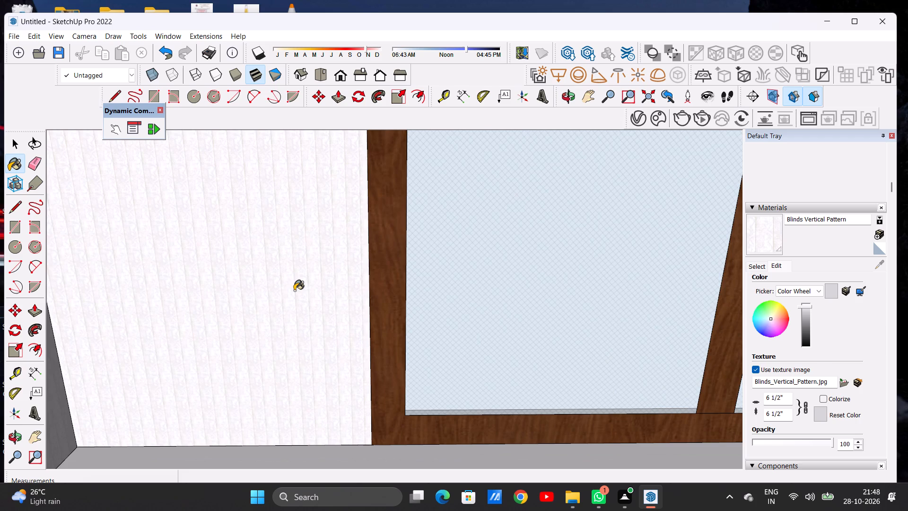
scroll(294, 291, "down", 16)
Apply Blinds Vertical Pattern again to the upper balcony's back wall and side wall near the wood slats.
middle_click_drag(303, 265, 109, 252)
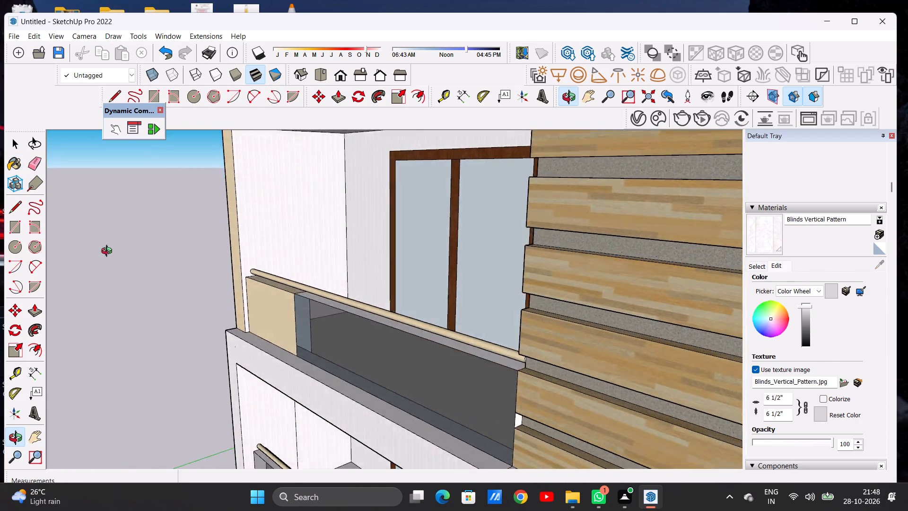
middle_click_drag(109, 252, 434, 227)
scroll(481, 230, "up", 12)
left_click(480, 229)
left_click(539, 225)
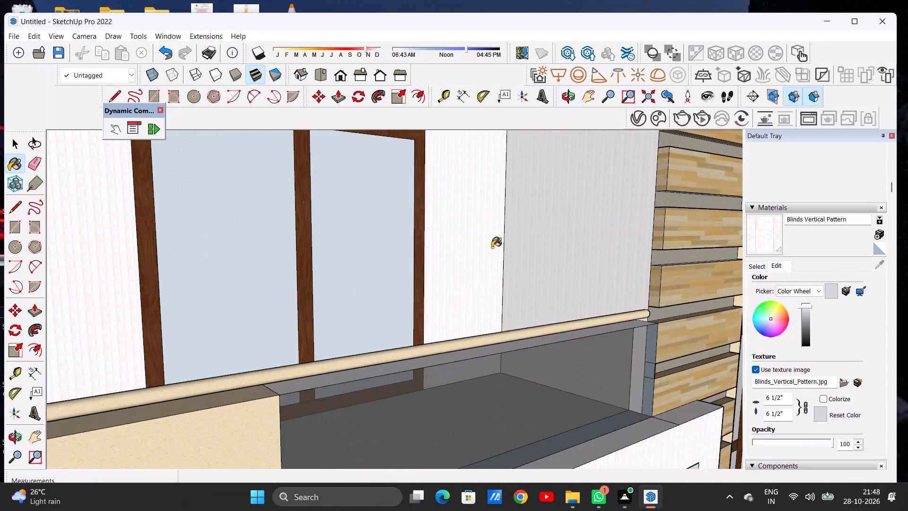
Examine the whole facade and the middle and lower balconies, including their ceilings, for unpainted surfaces.
scroll(447, 265, "down", 7)
scroll(427, 281, "up", 1)
scroll(367, 283, "down", 7)
scroll(295, 282, "up", 1)
scroll(295, 282, "down", 4)
middle_click_drag(390, 282, 264, 269)
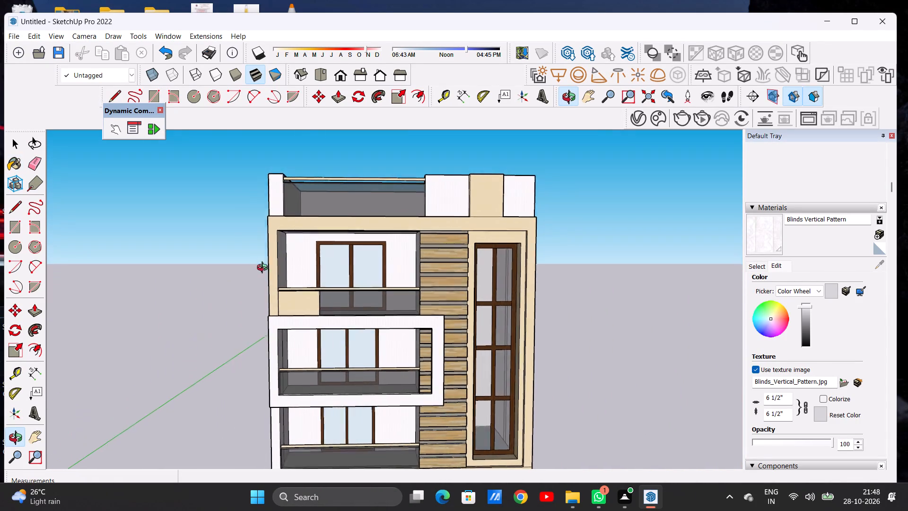
middle_click_drag(264, 269, 259, 277)
scroll(352, 258, "down", 10)
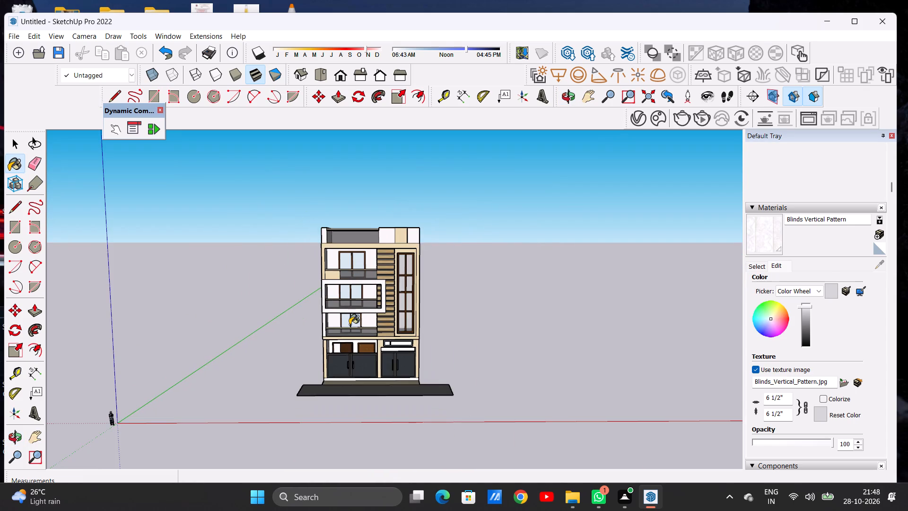
scroll(349, 325, "up", 17)
scroll(345, 272, "up", 3)
scroll(345, 272, "down", 1)
scroll(345, 272, "up", 4)
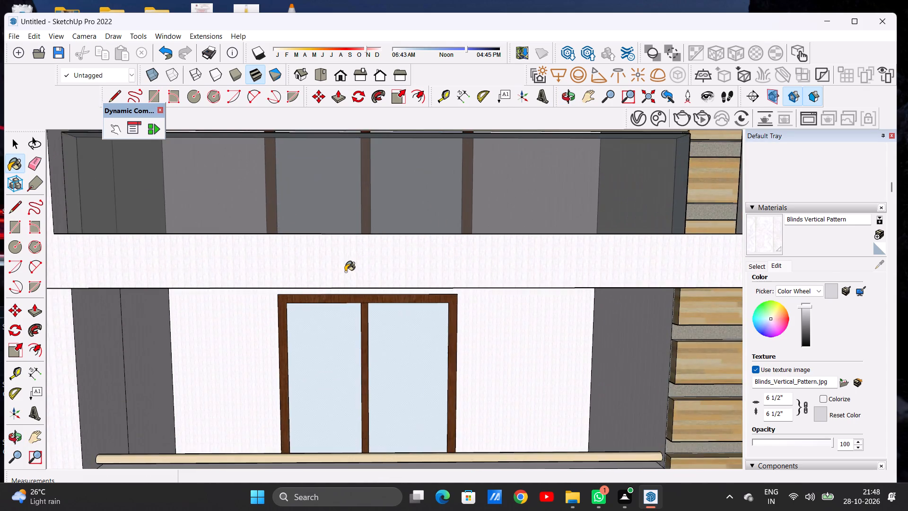
scroll(345, 272, "up", 1)
scroll(345, 272, "down", 1)
scroll(345, 272, "up", 6)
scroll(345, 272, "down", 6)
middle_click_drag(340, 249, 340, 281)
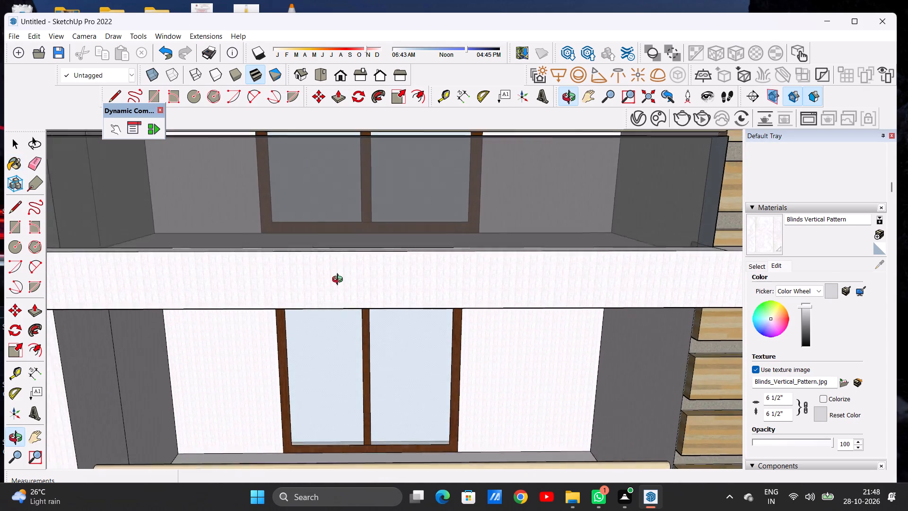
middle_click_drag(340, 281, 333, 340)
middle_click_drag(333, 334, 334, 217)
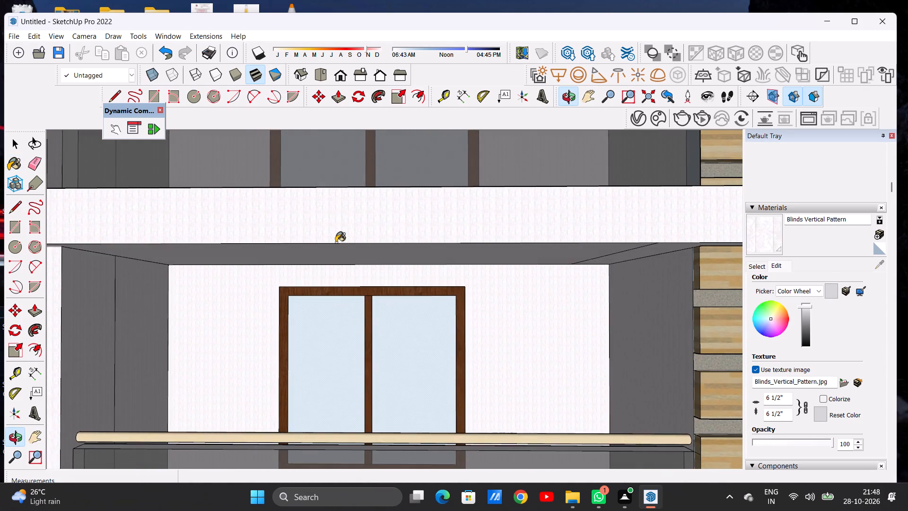
middle_click_drag(332, 267, 325, 257)
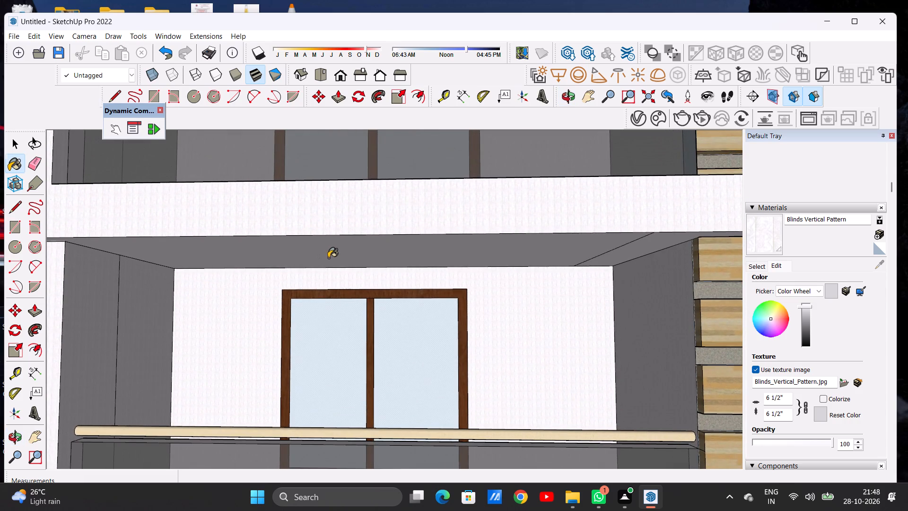
scroll(352, 276, "down", 15)
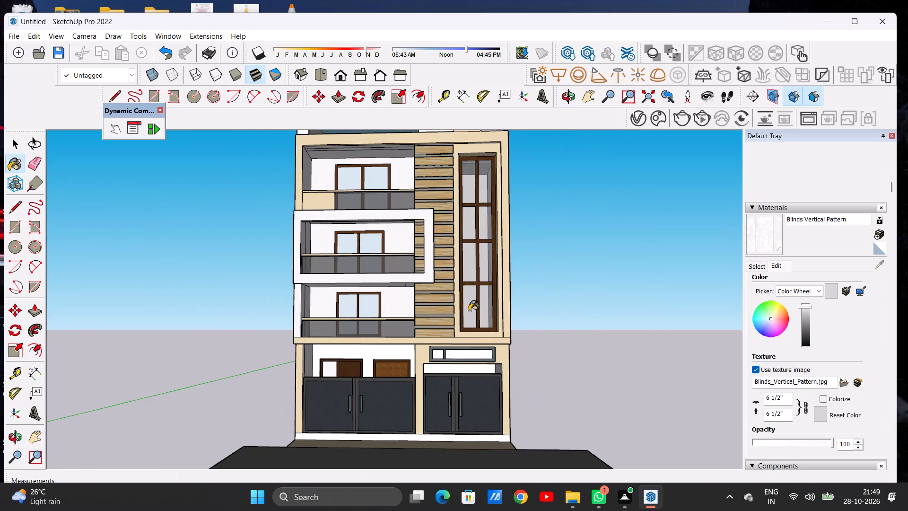
Paint the ground floor's back wall around the two wooden doors with Blinds Vertical Pattern.
key("space")
left_click(755, 239)
scroll(286, 370, "up", 7)
scroll(341, 336, "down", 1)
scroll(341, 336, "up", 12)
left_click(381, 329)
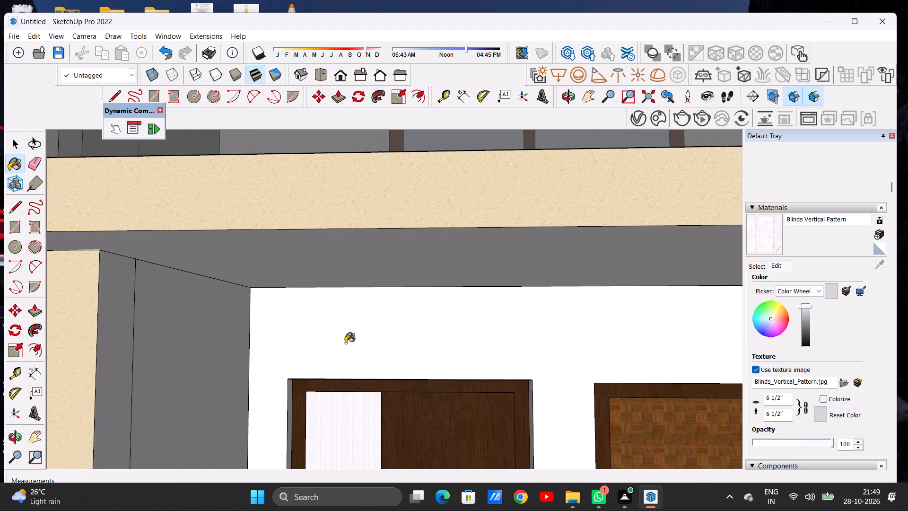
Paint both faces of the ground floor's outer side wall beside the wide gate with Blinds Vertical Pattern.
scroll(372, 329, "down", 5)
scroll(293, 342, "up", 6)
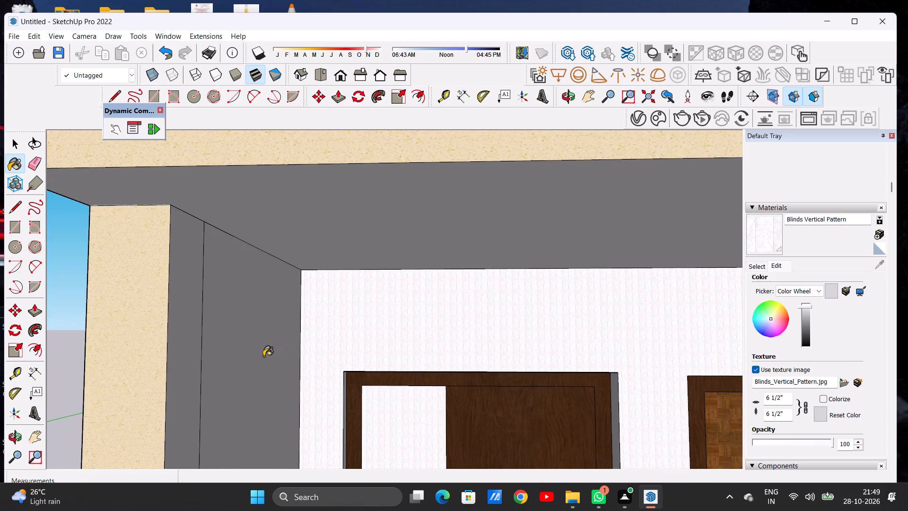
left_click(261, 356)
left_click(189, 355)
Paint the ground floor's inner side wall beside the middle pillar, including its strip at the wide gate, with Blinds Vertical Pattern.
scroll(242, 360, "down", 3)
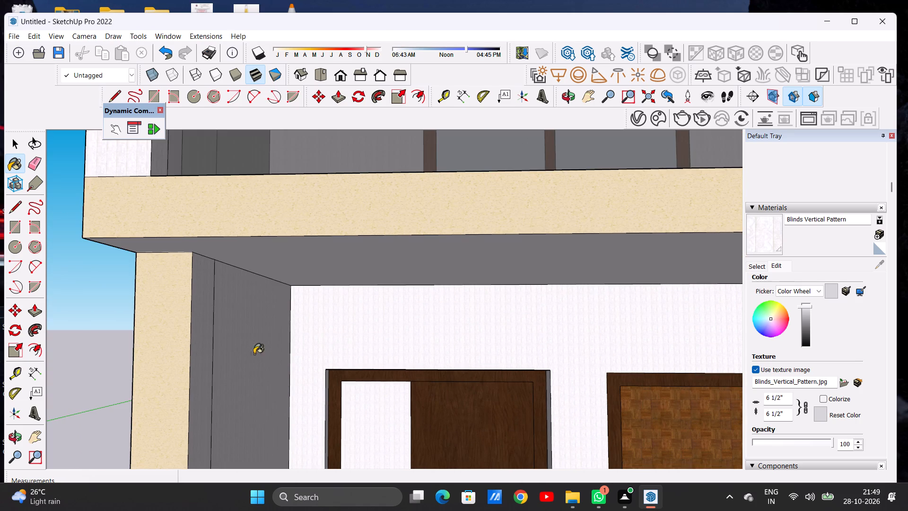
scroll(319, 338, "down", 15)
middle_click_drag(320, 349, 429, 373)
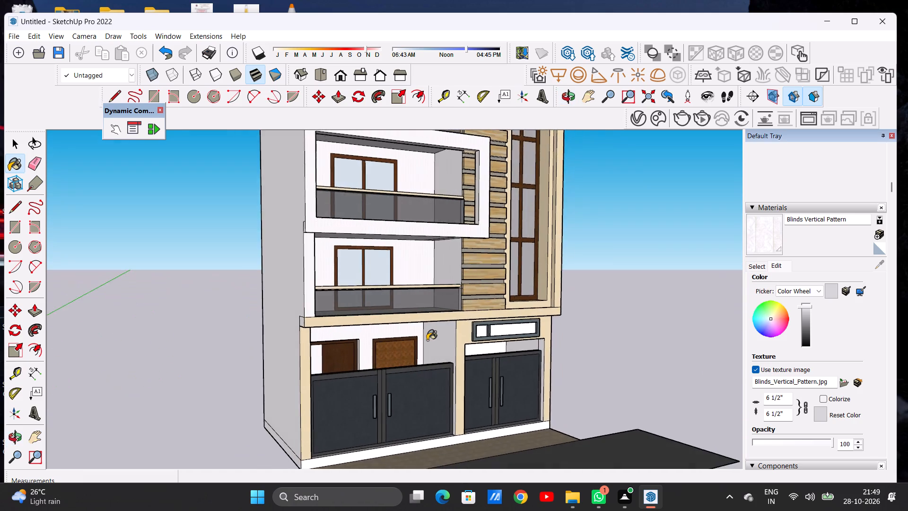
scroll(428, 338, "up", 5)
scroll(428, 338, "down", 1)
scroll(428, 338, "up", 10)
left_click(440, 323)
scroll(442, 326, "down", 5)
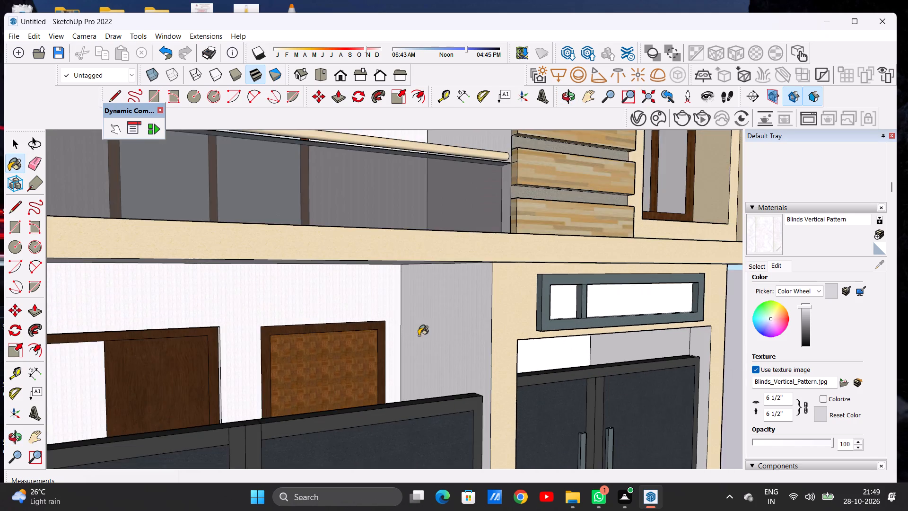
scroll(406, 339, "down", 5)
scroll(428, 378, "up", 20)
scroll(428, 378, "up", 3)
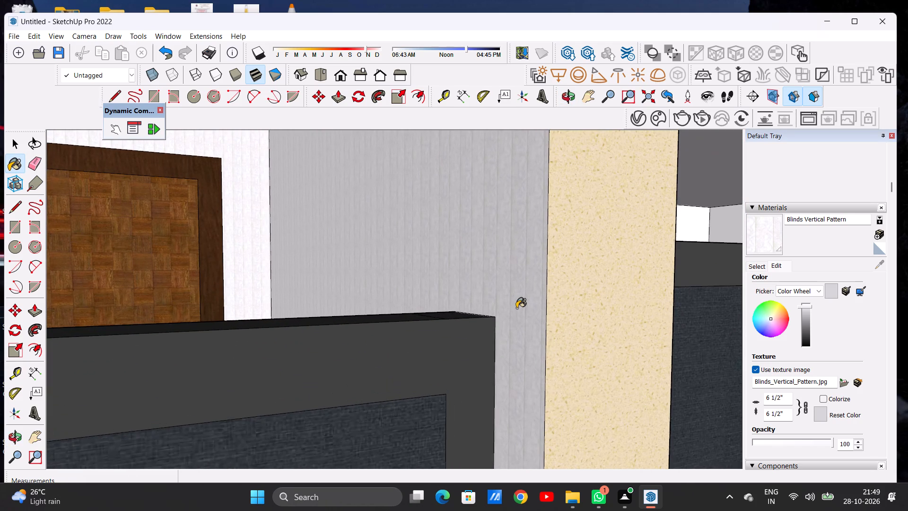
left_click(516, 308)
Paint the back wall behind the narrow gate and its side wall at the middle pillar with Blinds Vertical Pattern.
scroll(437, 308, "down", 6)
scroll(408, 266, "down", 4)
scroll(408, 266, "up", 1)
scroll(408, 266, "down", 12)
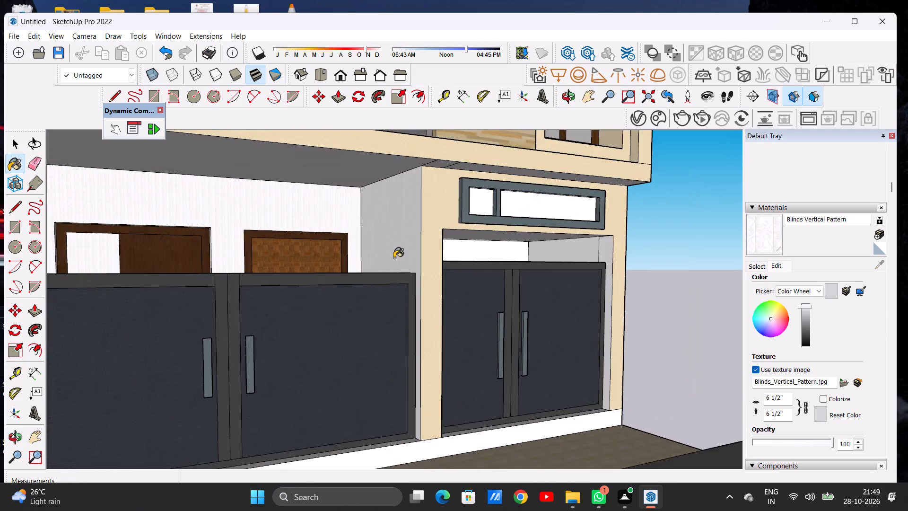
scroll(394, 258, "down", 5)
middle_click_drag(357, 280, 243, 303)
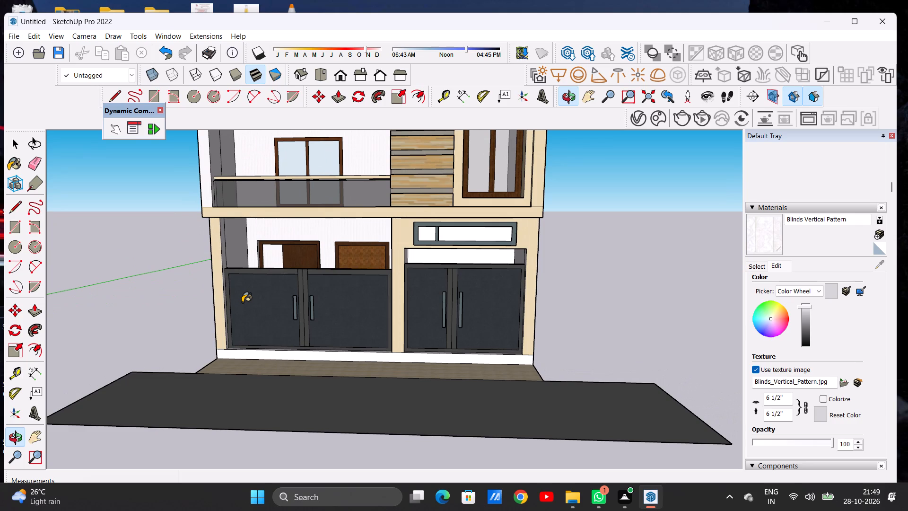
scroll(230, 294, "down", 8)
scroll(322, 291, "up", 4)
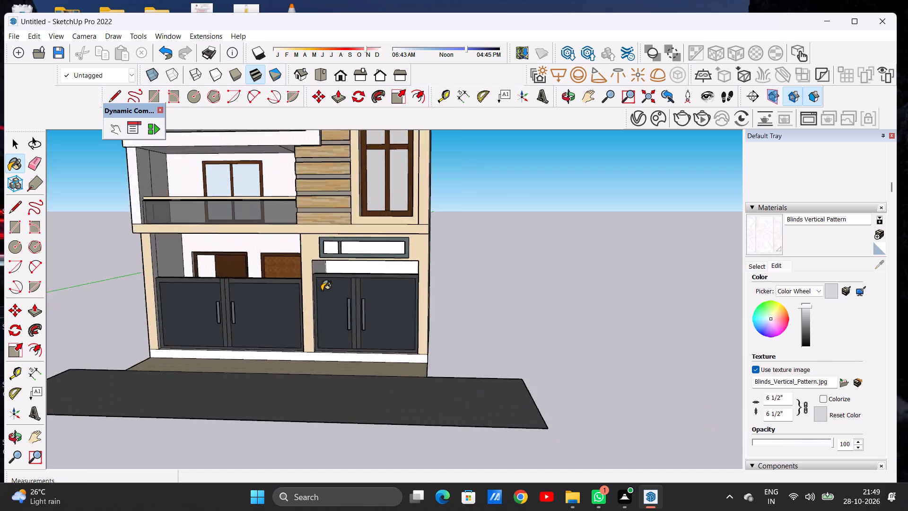
scroll(322, 291, "up", 11)
scroll(331, 270, "down", 1)
scroll(331, 270, "up", 11)
left_click(366, 227)
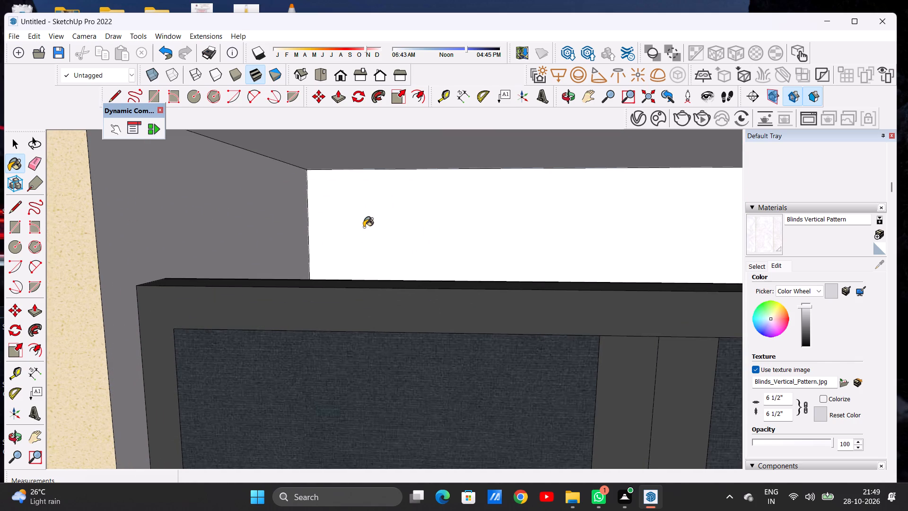
left_click(217, 229)
Paint both faces of the outer side wall behind the narrow gate with Blinds Vertical Pattern.
scroll(234, 273, "down", 13)
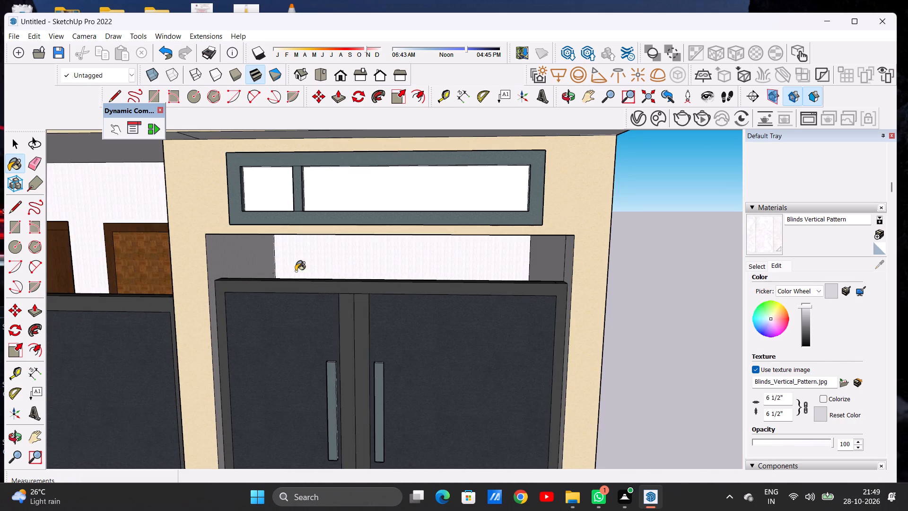
middle_click_drag(349, 268, 492, 262)
scroll(517, 251, "up", 6)
left_click(517, 251)
left_click(557, 255)
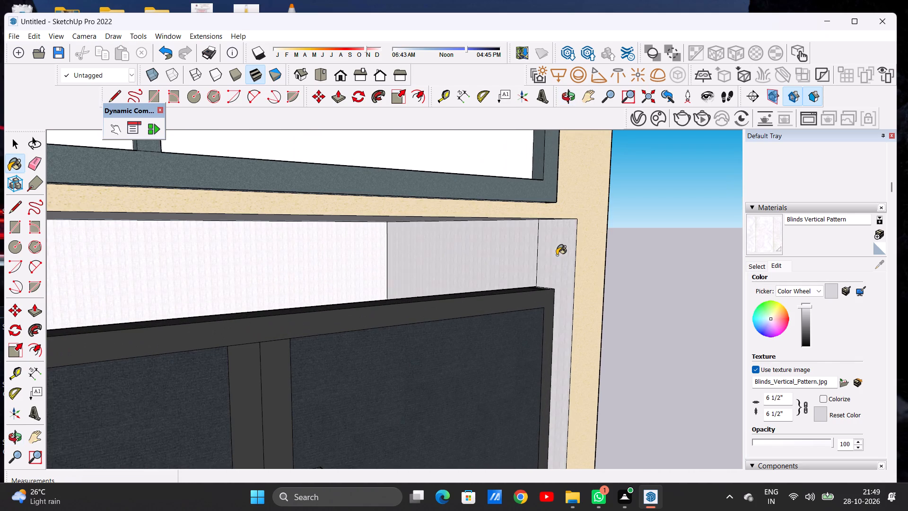
Paint the front strip between the middle pillar and the narrow gate with Blinds Vertical Pattern.
scroll(441, 263, "down", 7)
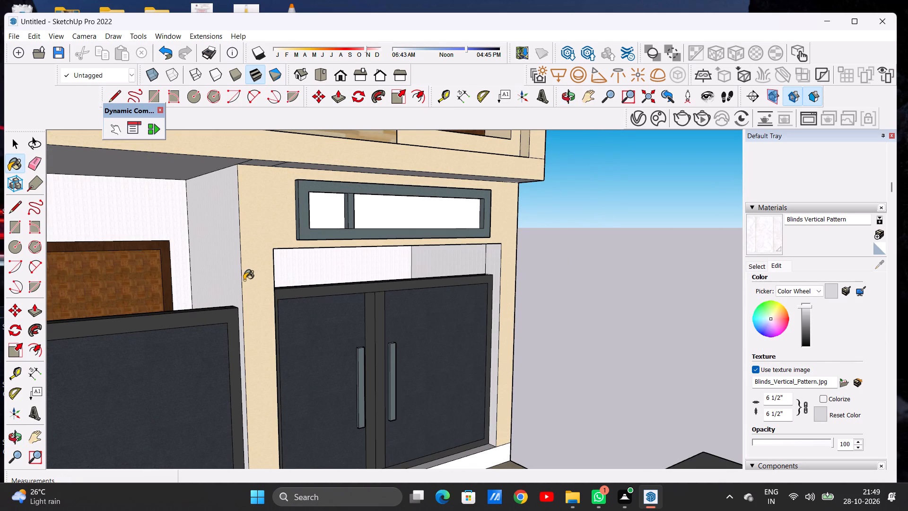
scroll(239, 281, "down", 4)
middle_click_drag(337, 280, 60, 285)
scroll(331, 297, "up", 14)
left_click(311, 300)
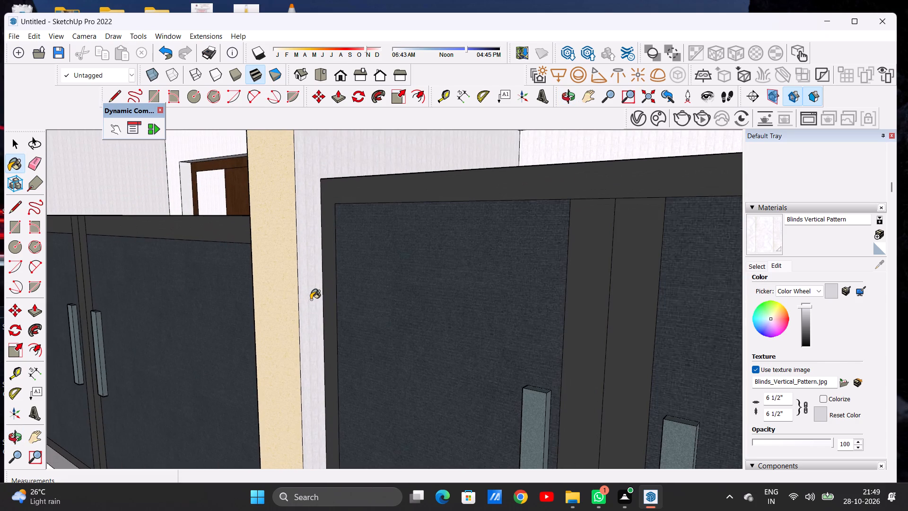
Apply Blinds Vertical Pattern again to the front strip of the outer side wall beside the narrow gate.
scroll(311, 300, "down", 5)
scroll(417, 286, "down", 16)
middle_click_drag(377, 292, 516, 292)
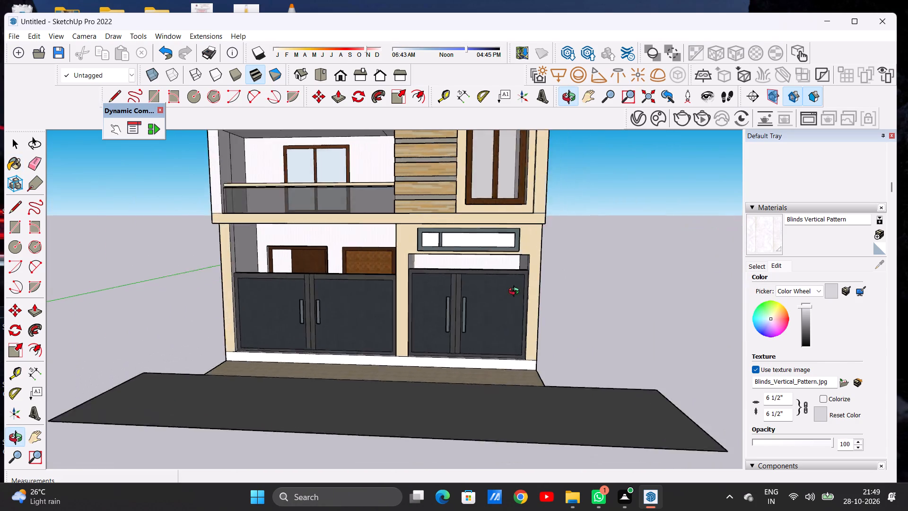
middle_click_drag(516, 292, 585, 289)
scroll(523, 273, "up", 6)
scroll(523, 273, "down", 1)
scroll(523, 273, "up", 13)
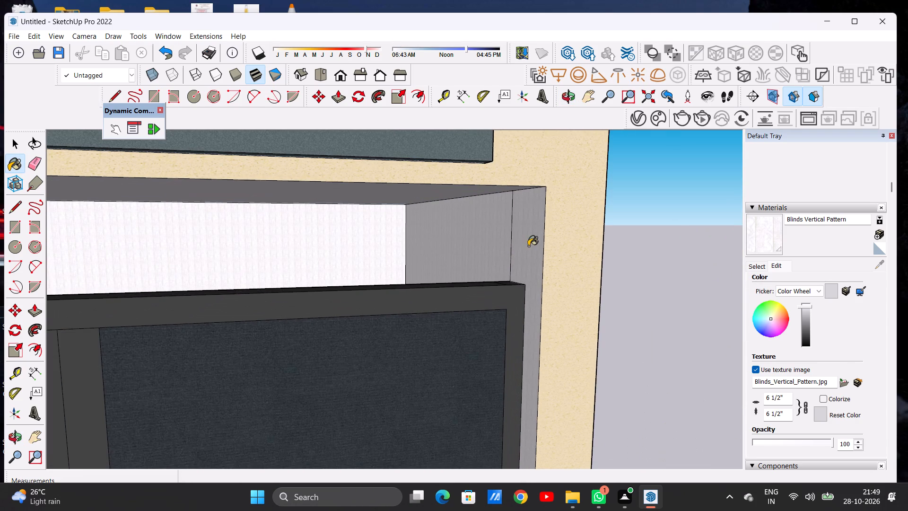
left_click(528, 246)
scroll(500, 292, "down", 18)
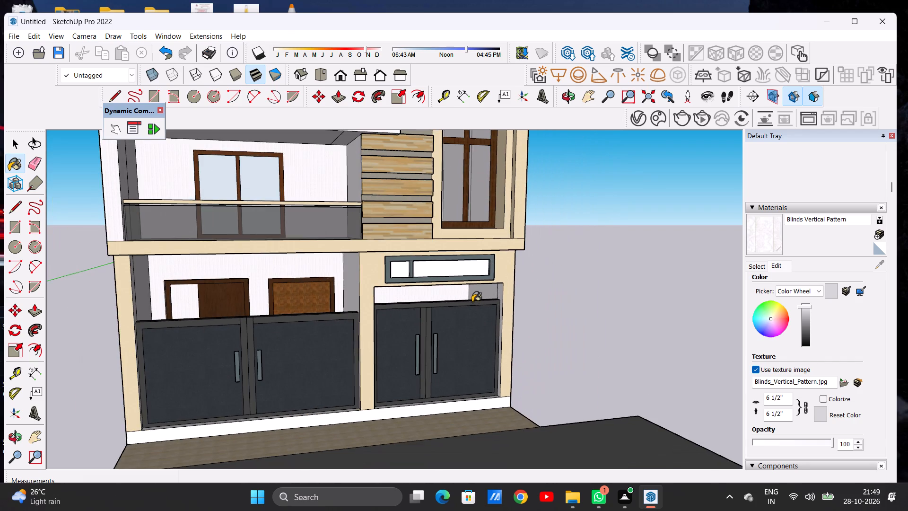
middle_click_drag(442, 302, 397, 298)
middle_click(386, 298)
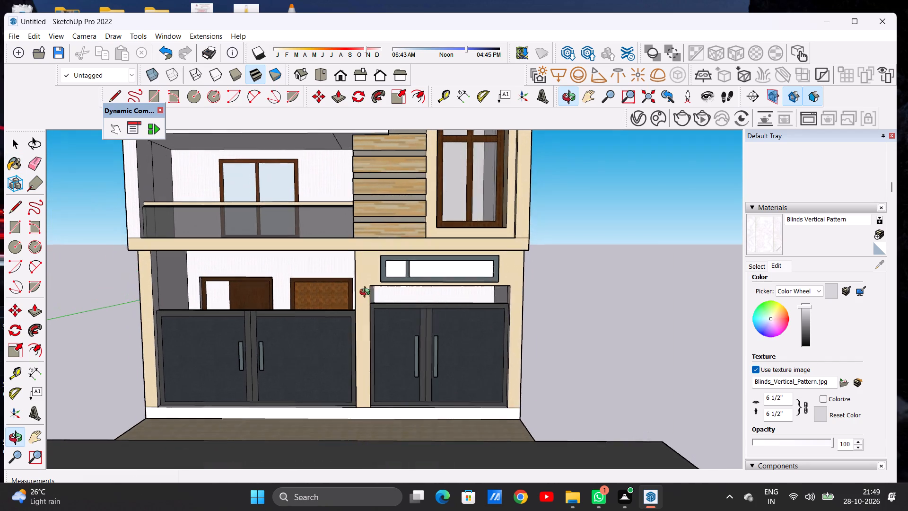
Paint both panes of the ventilator window above the narrow gate with Translucent Glass Gray from the Glass and Mirrors collection.
key("space")
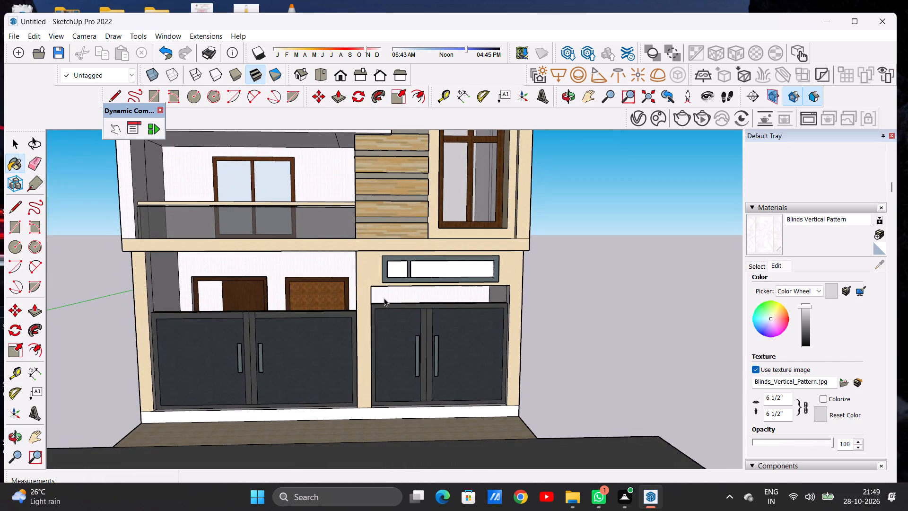
left_click(761, 262)
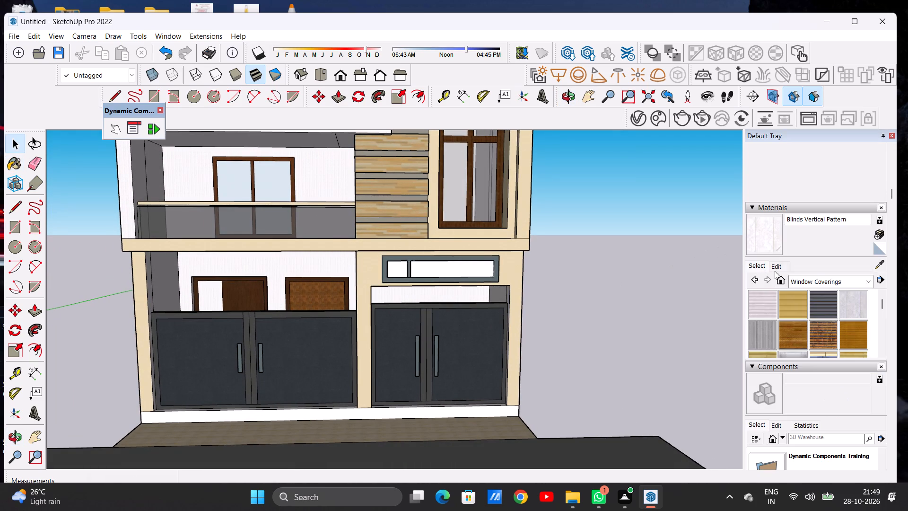
left_click(805, 282)
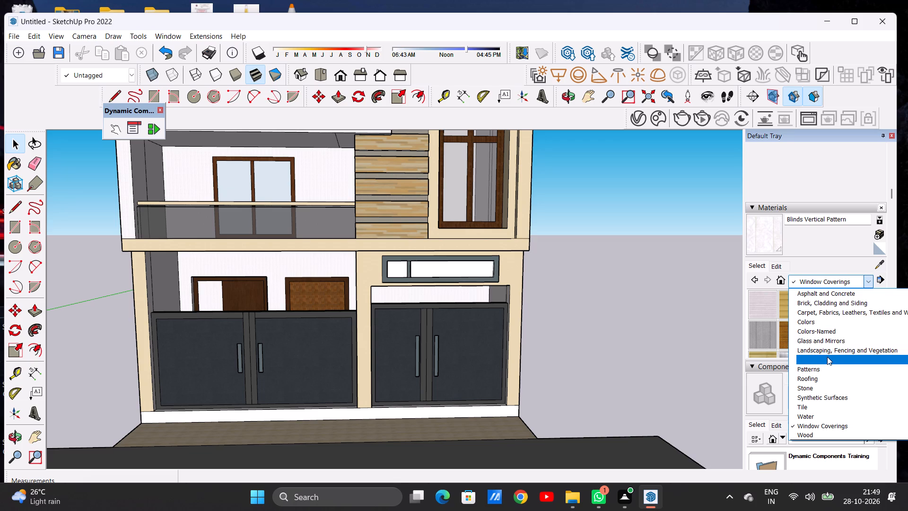
left_click(823, 339)
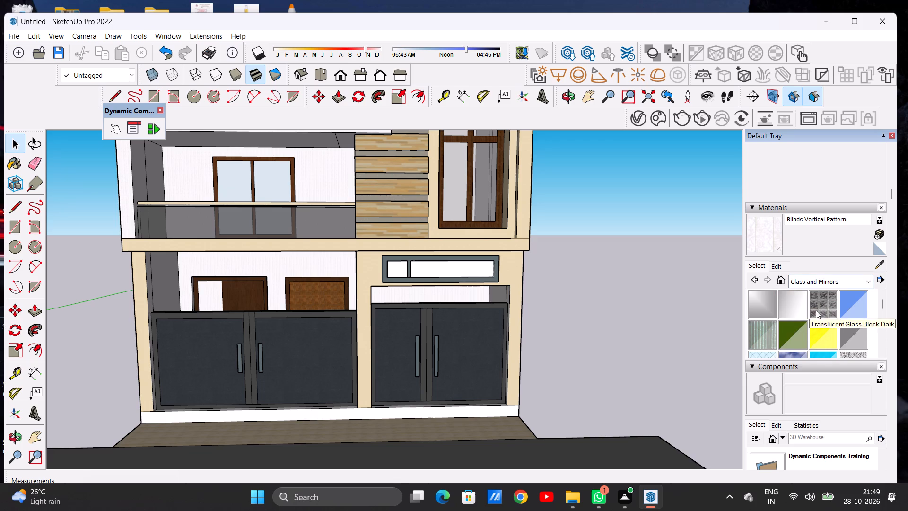
left_click(853, 342)
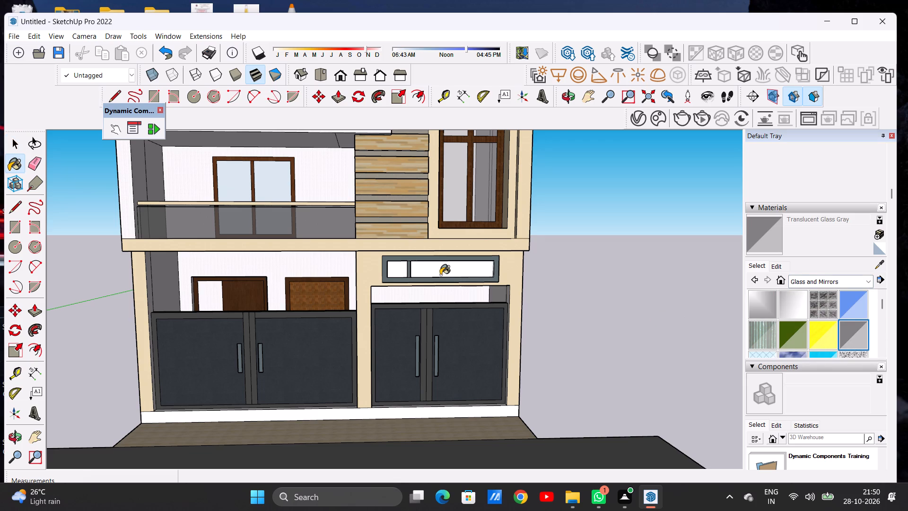
scroll(440, 275, "up", 3)
scroll(440, 275, "down", 1)
scroll(440, 275, "up", 1)
scroll(440, 284, "down", 1)
scroll(440, 300, "up", 1)
scroll(441, 304, "down", 1)
scroll(440, 300, "up", 8)
left_click(421, 179)
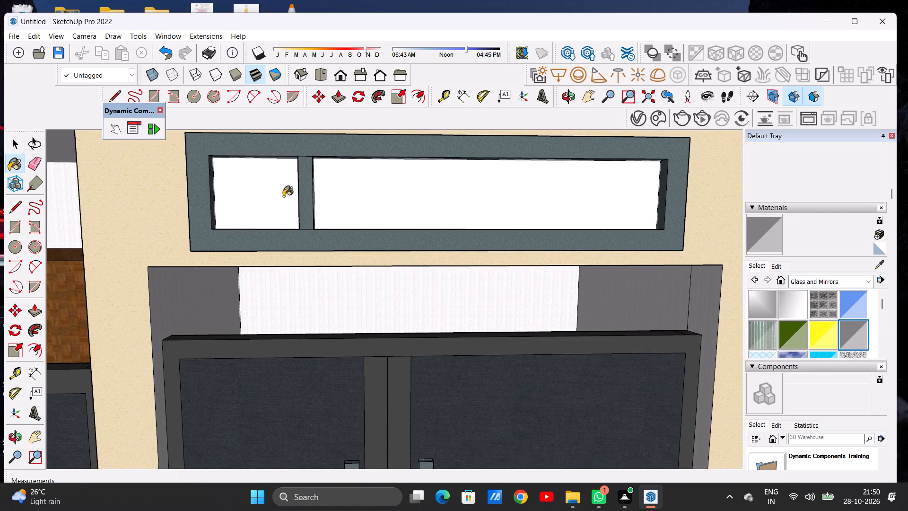
left_click(279, 195)
Examine the glazed ventilator window and the full facade from an angle and in the standard front view.
scroll(368, 238, "down", 15)
middle_click_drag(432, 261, 323, 251)
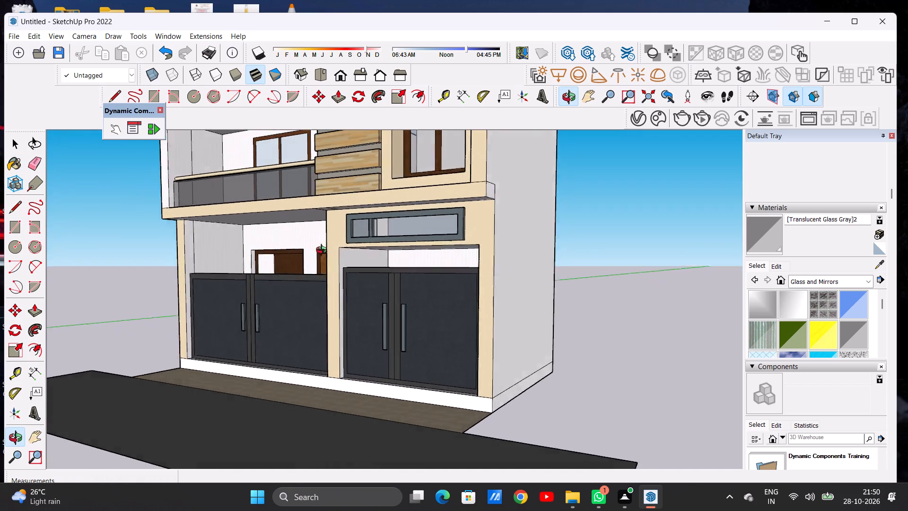
middle_click_drag(323, 251, 393, 265)
scroll(415, 265, "down", 6)
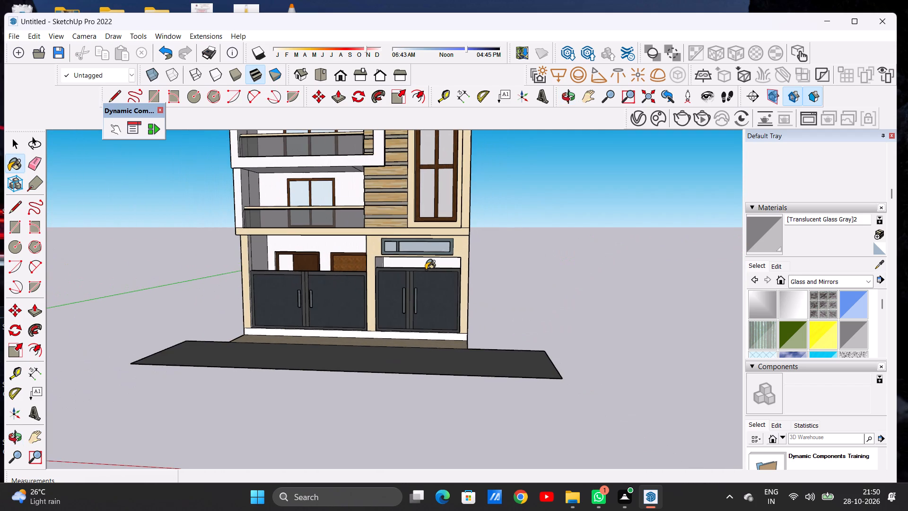
scroll(416, 285, "down", 7)
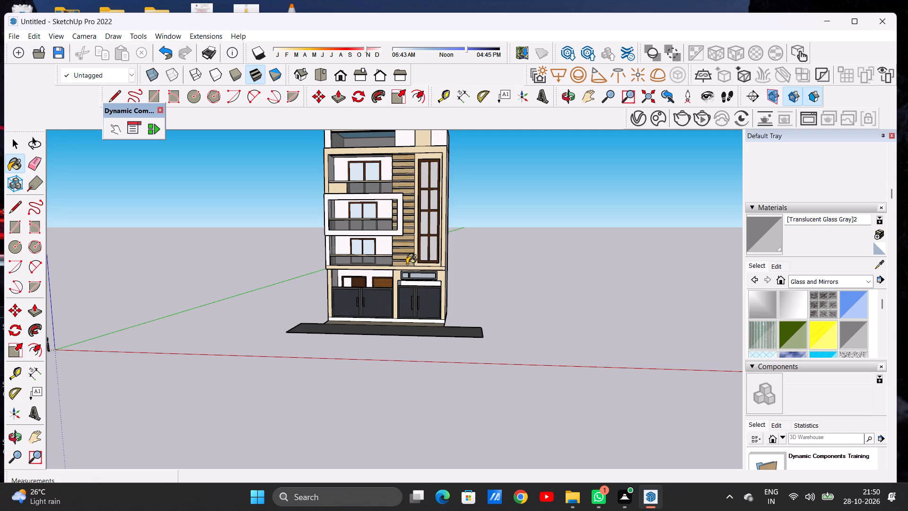
scroll(410, 256, "up", 20)
scroll(410, 256, "up", 13)
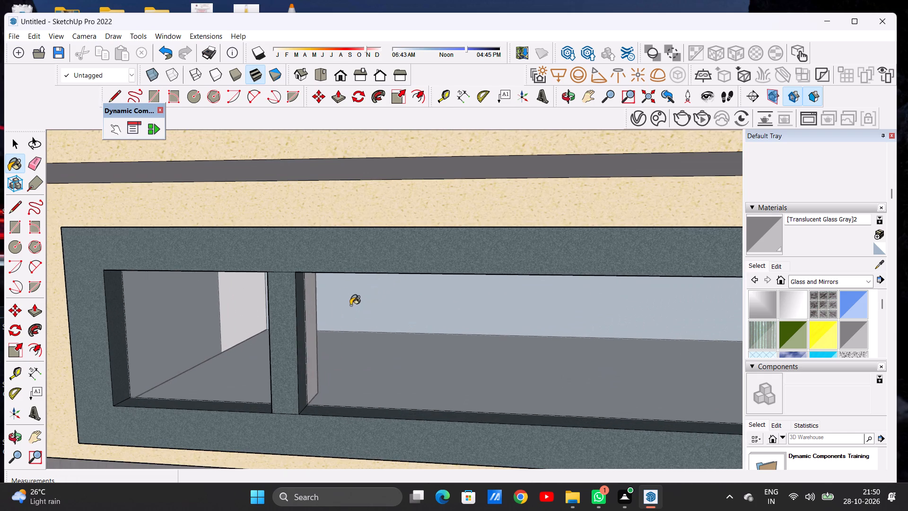
middle_click_drag(360, 321, 374, 297)
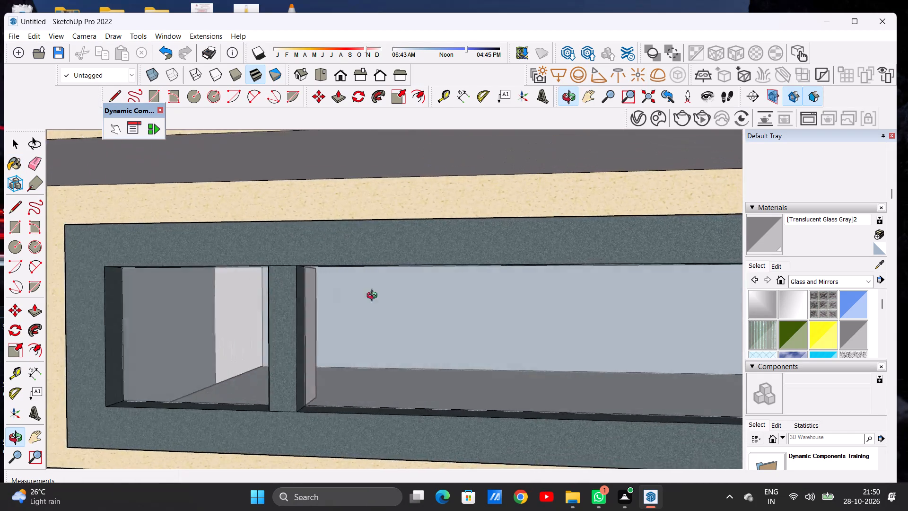
middle_click_drag(374, 297, 399, 298)
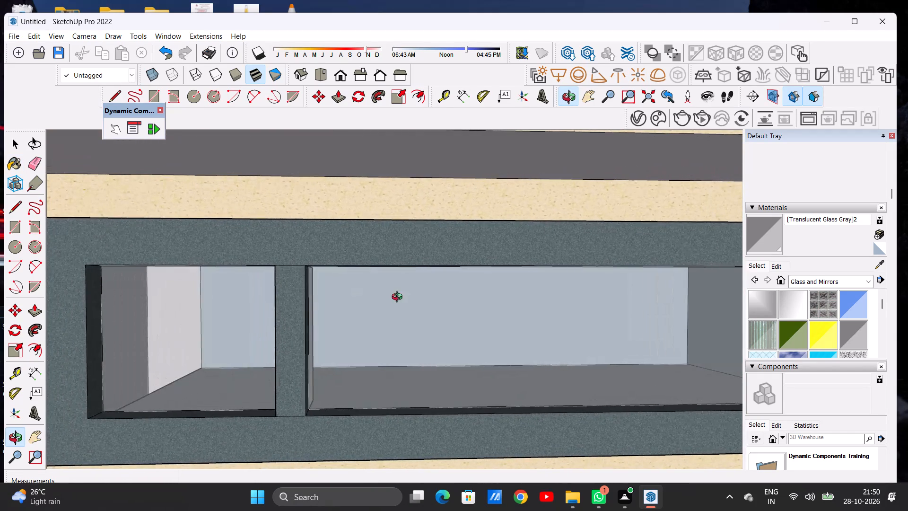
middle_click_drag(399, 298, 395, 300)
left_click(340, 75)
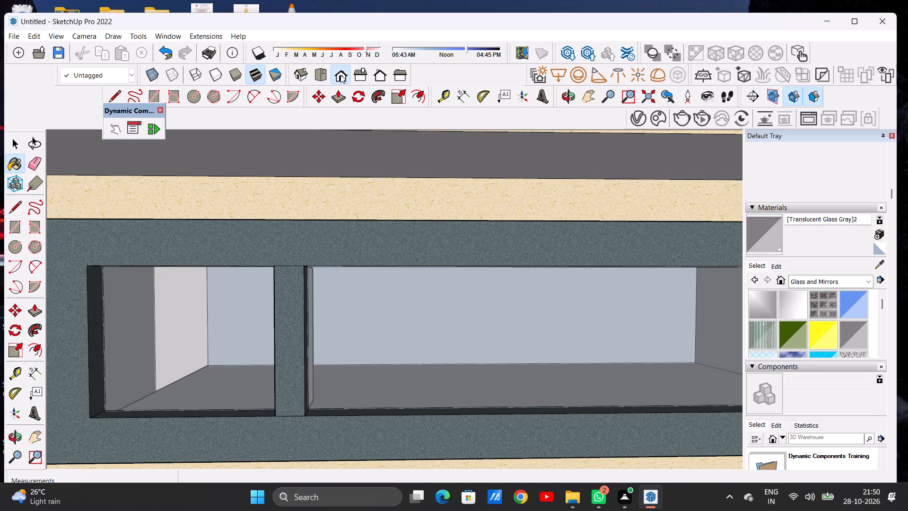
scroll(354, 317, "down", 18)
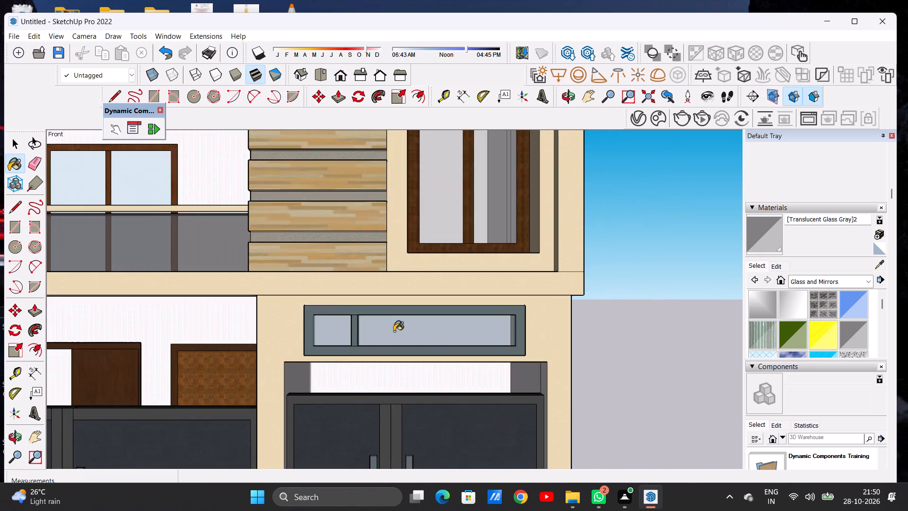
scroll(394, 331, "down", 2)
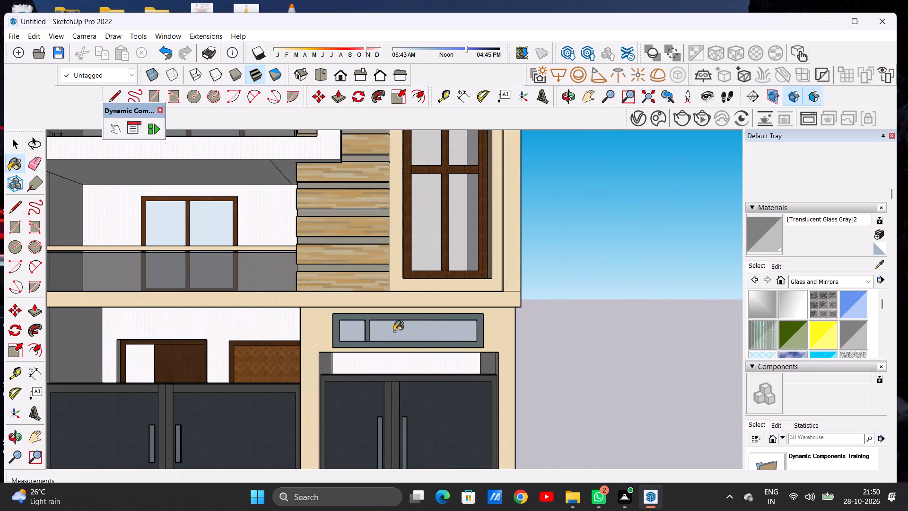
scroll(394, 331, "down", 8)
scroll(438, 362, "down", 13)
scroll(413, 242, "down", 1)
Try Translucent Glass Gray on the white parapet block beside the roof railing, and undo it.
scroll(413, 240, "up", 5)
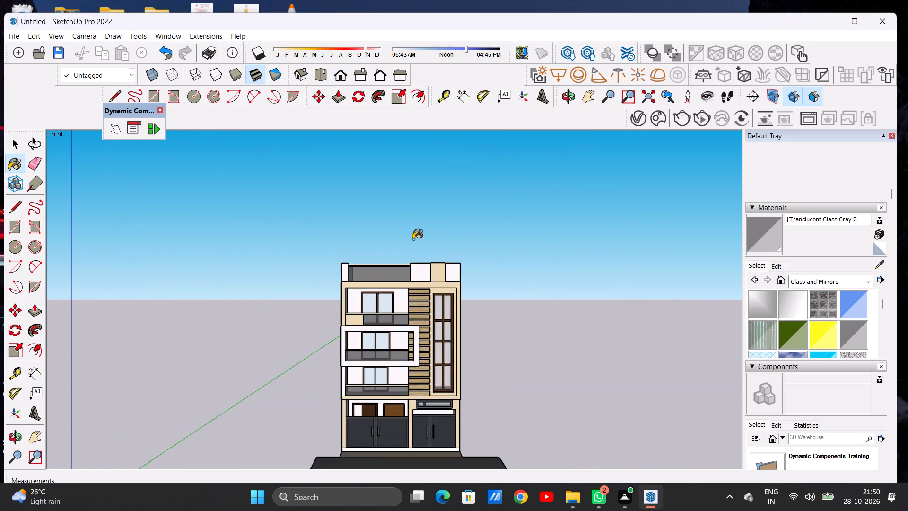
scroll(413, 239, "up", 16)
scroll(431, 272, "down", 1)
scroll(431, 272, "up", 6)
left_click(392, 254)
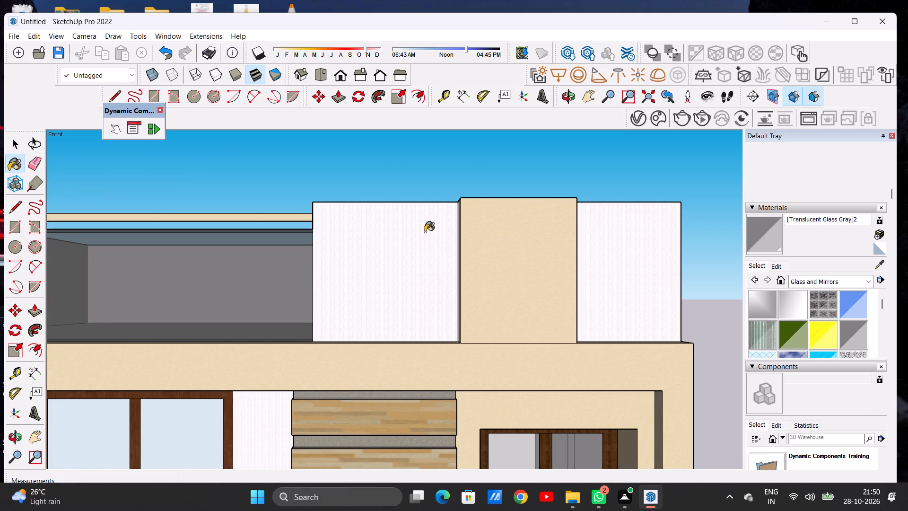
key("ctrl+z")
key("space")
Examine the roof parapet blocks, the balconies and the overall facade for the materials applied so far.
scroll(414, 238, "down", 10)
middle_click_drag(406, 220, 393, 254)
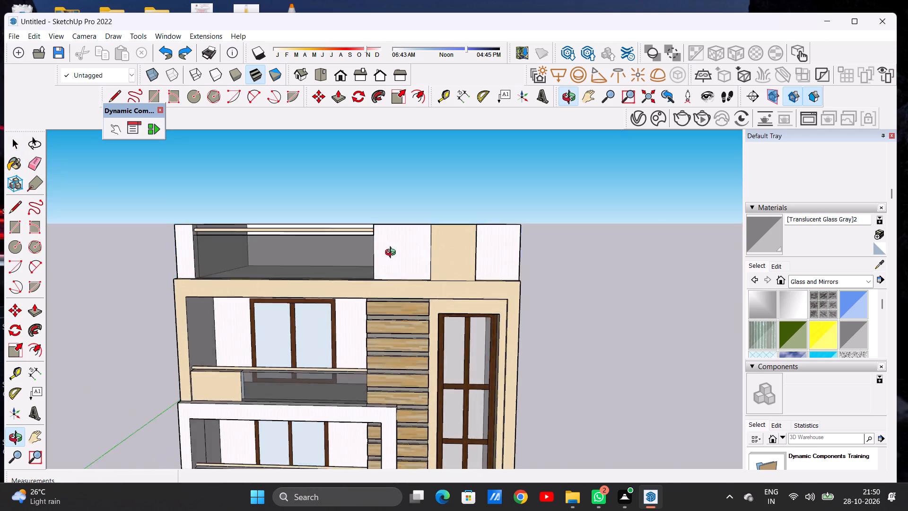
middle_click_drag(393, 254, 379, 368)
scroll(424, 261, "up", 2)
scroll(424, 261, "down", 1)
scroll(424, 261, "up", 11)
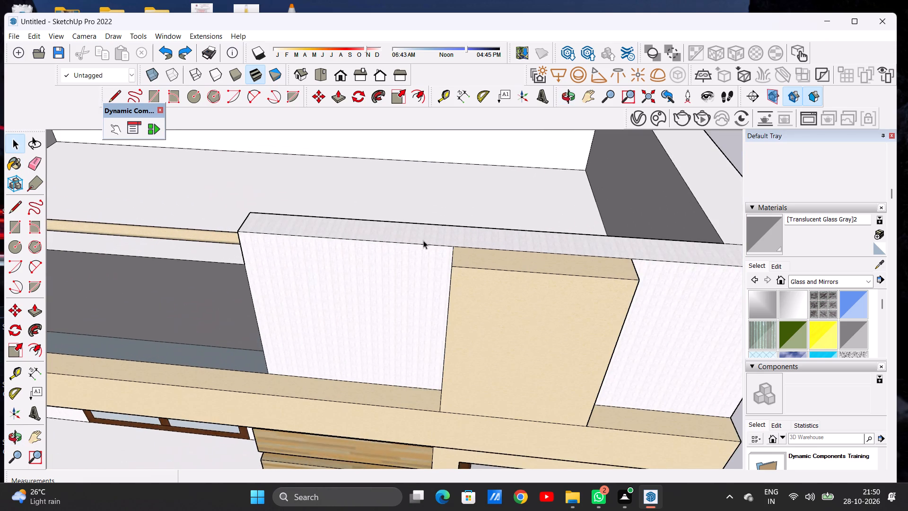
middle_click_drag(459, 246, 503, 220)
middle_click_drag(572, 259, 554, 194)
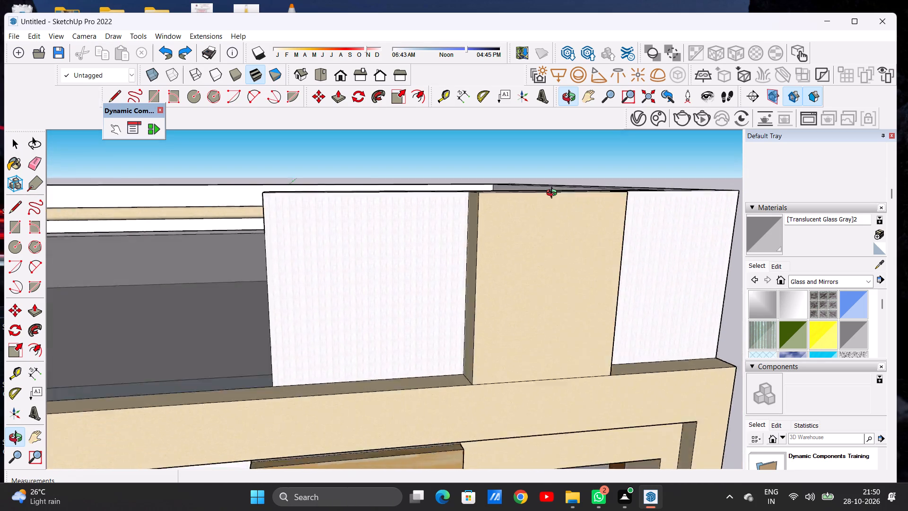
middle_click_drag(554, 194, 502, 198)
scroll(502, 198, "up", 1)
scroll(530, 231, "down", 20)
scroll(507, 268, "up", 1)
scroll(507, 268, "down", 13)
scroll(467, 316, "up", 16)
middle_click_drag(456, 326, 489, 300)
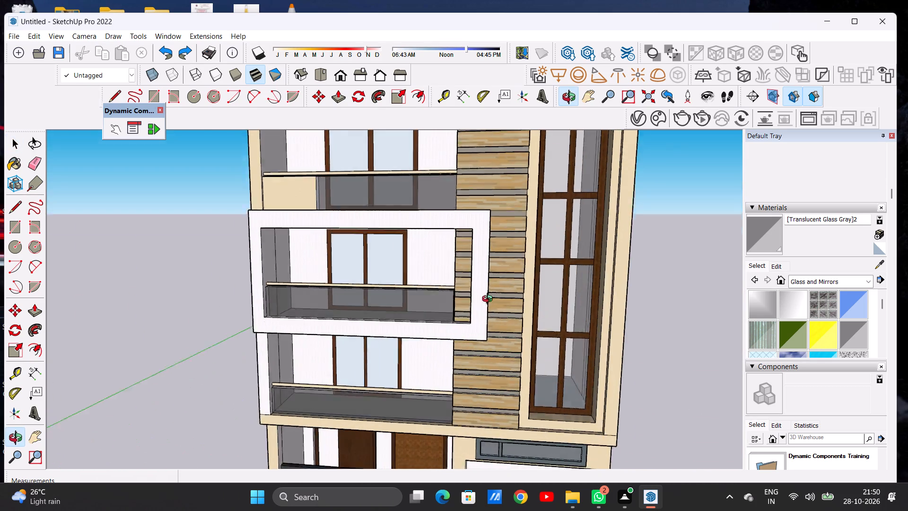
middle_click_drag(489, 300, 480, 287)
scroll(399, 373, "up", 7)
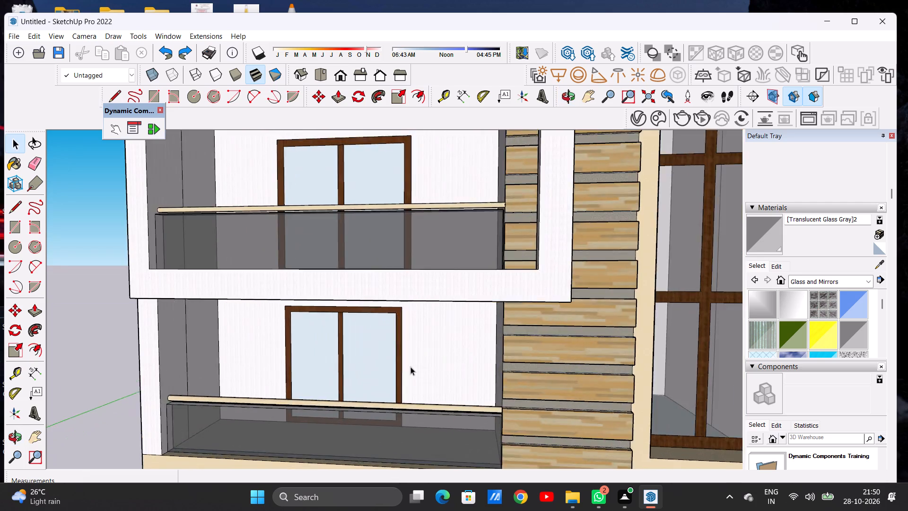
scroll(410, 367, "up", 8)
scroll(457, 358, "down", 20)
scroll(457, 358, "down", 3)
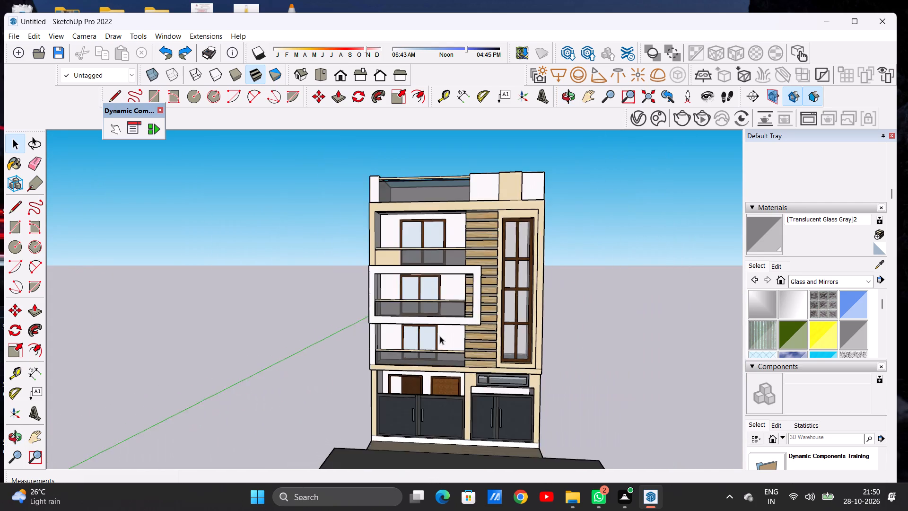
scroll(440, 336, "down", 7)
scroll(443, 334, "up", 2)
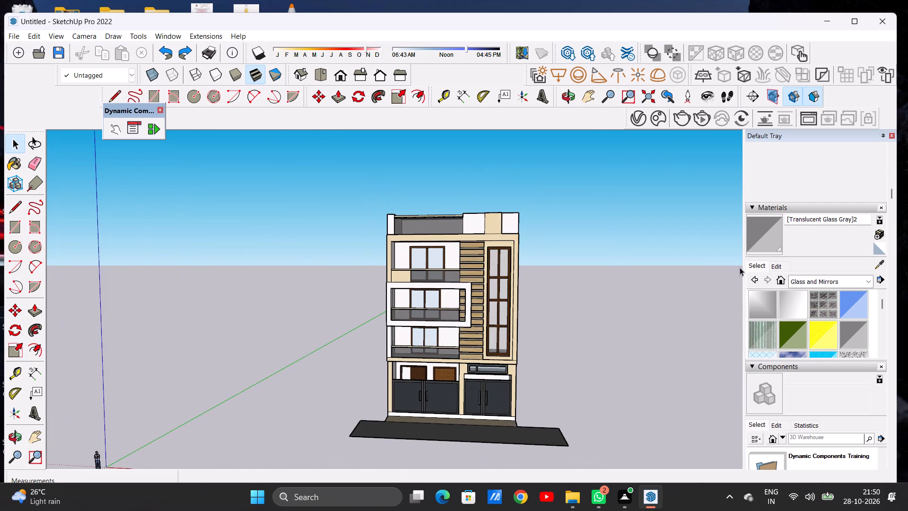
Browse the Colors material collection while viewing the top-floor balcony and parapet, and switch to the Colors-Named collection.
left_click(755, 269)
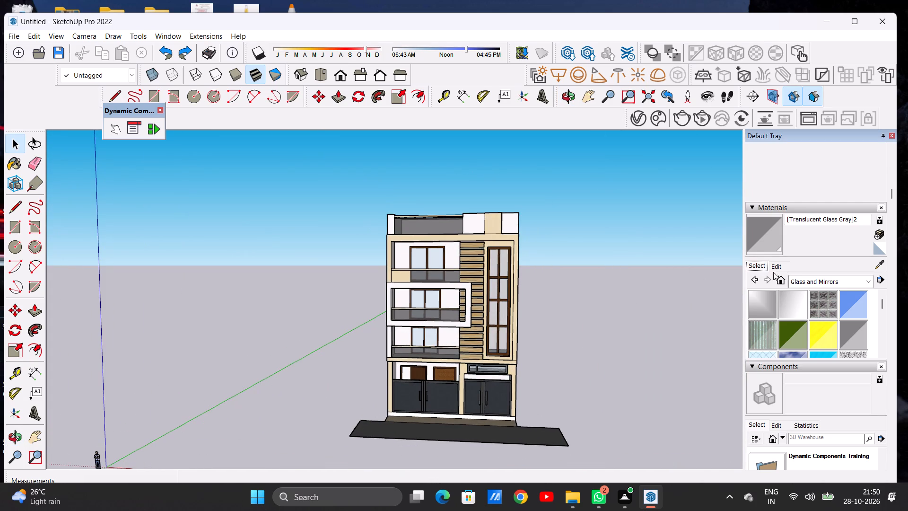
left_click(802, 282)
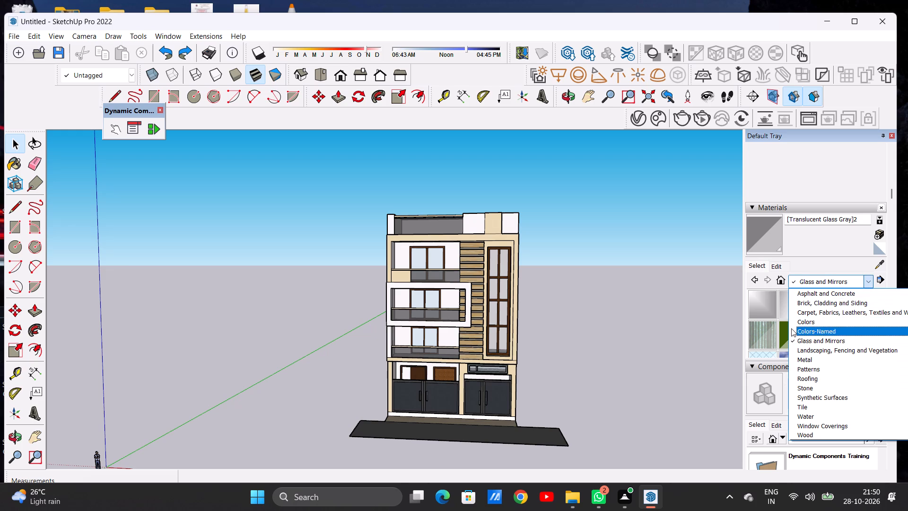
left_click(819, 321)
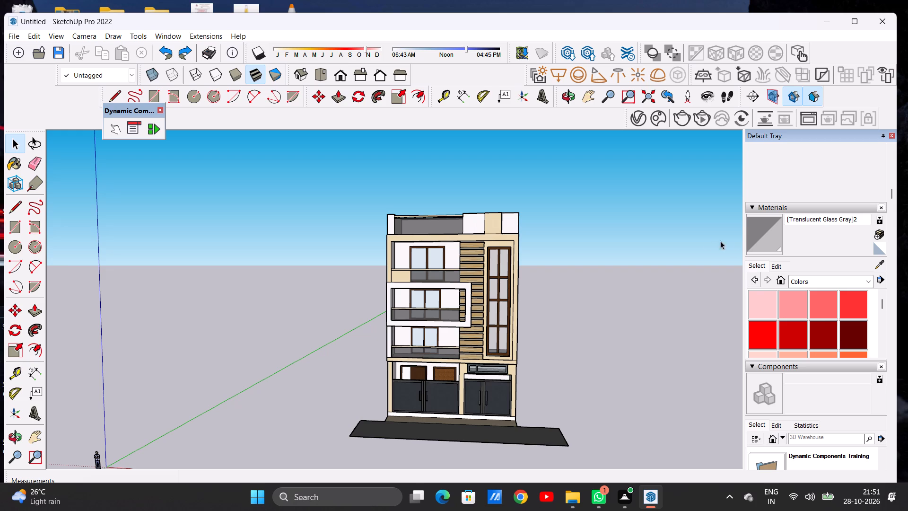
scroll(352, 282, "down", 7)
scroll(405, 250, "down", 1)
scroll(405, 250, "up", 20)
scroll(405, 250, "up", 4)
scroll(349, 292, "down", 1)
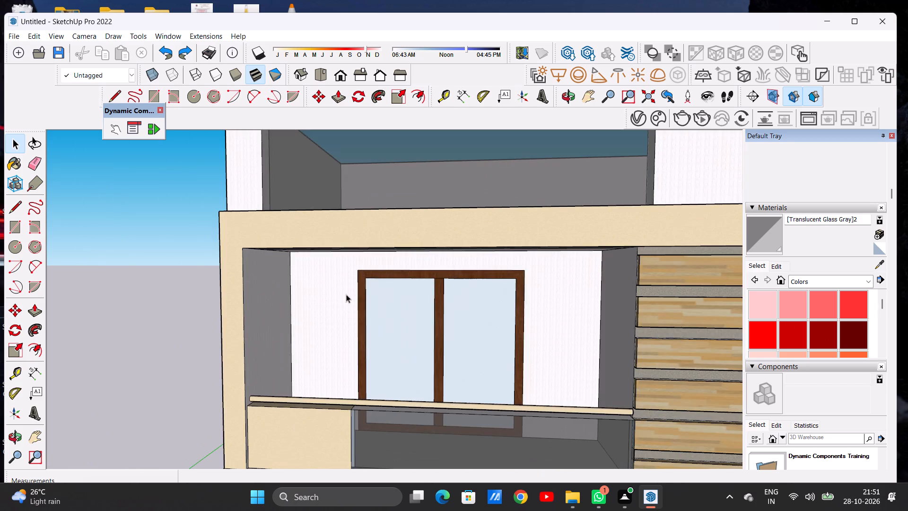
middle_click_drag(333, 307, 344, 290)
scroll(362, 296, "down", 10)
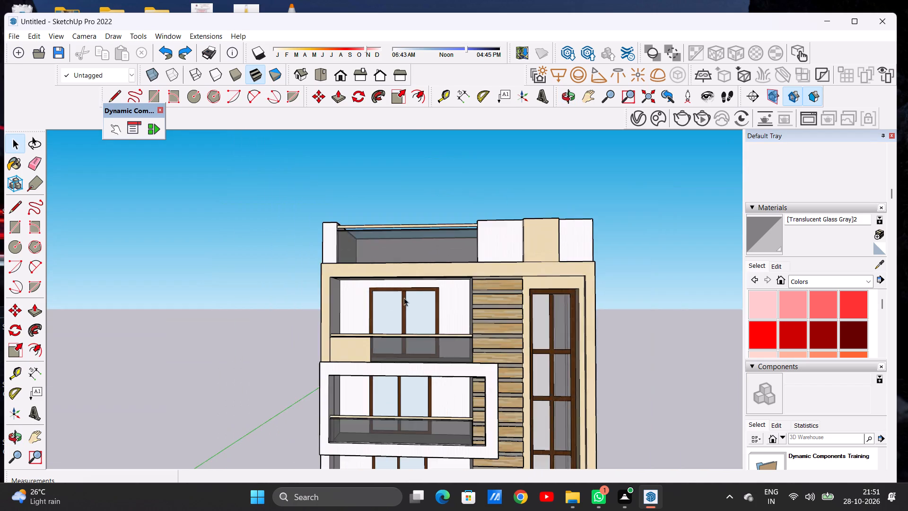
scroll(428, 294, "up", 7)
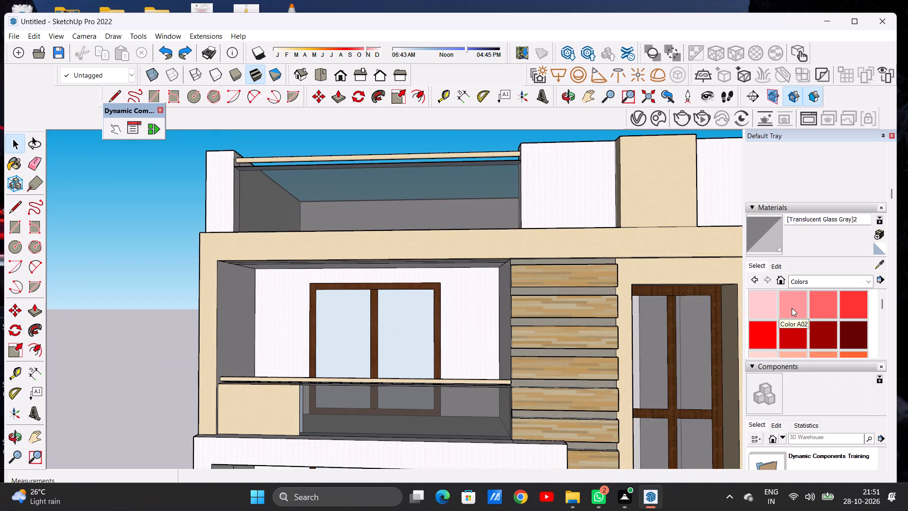
scroll(794, 313, "down", 1)
left_click(813, 281)
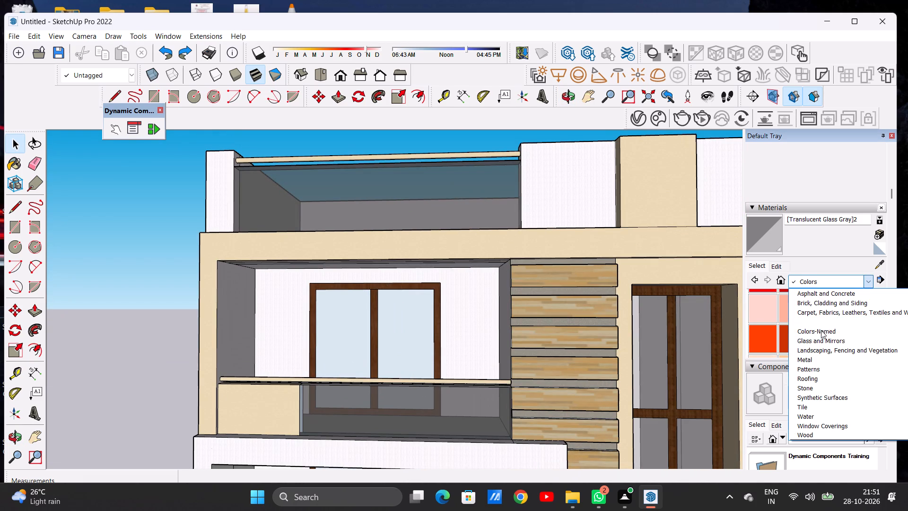
left_click(821, 332)
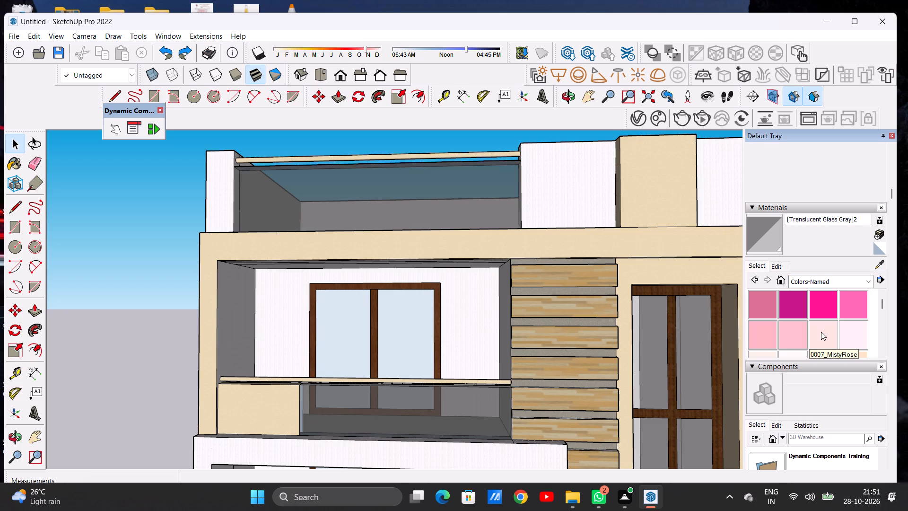
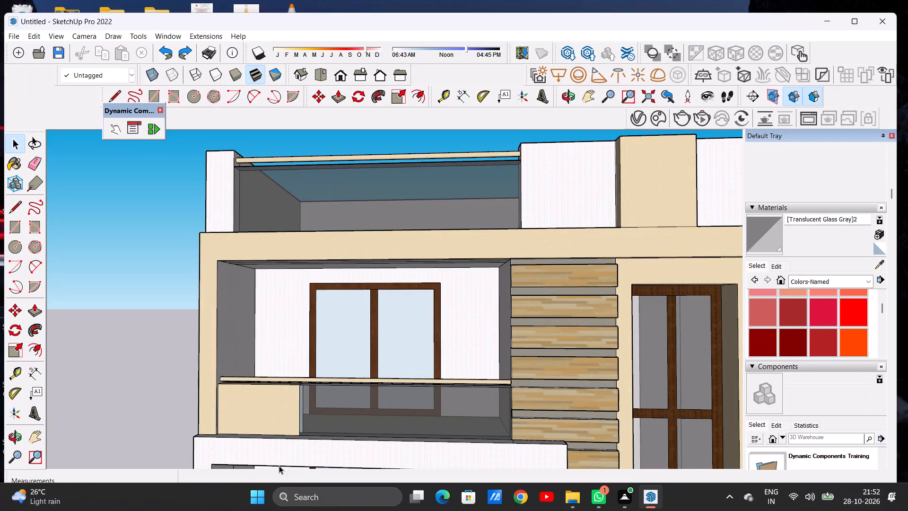
Browse the Colors-Named collection for a balcony ceiling colour and choose 0012_Bisque as the paint material.
scroll(405, 345, "down", 4)
scroll(405, 345, "up", 1)
scroll(405, 344, "down", 1)
scroll(448, 320, "up", 15)
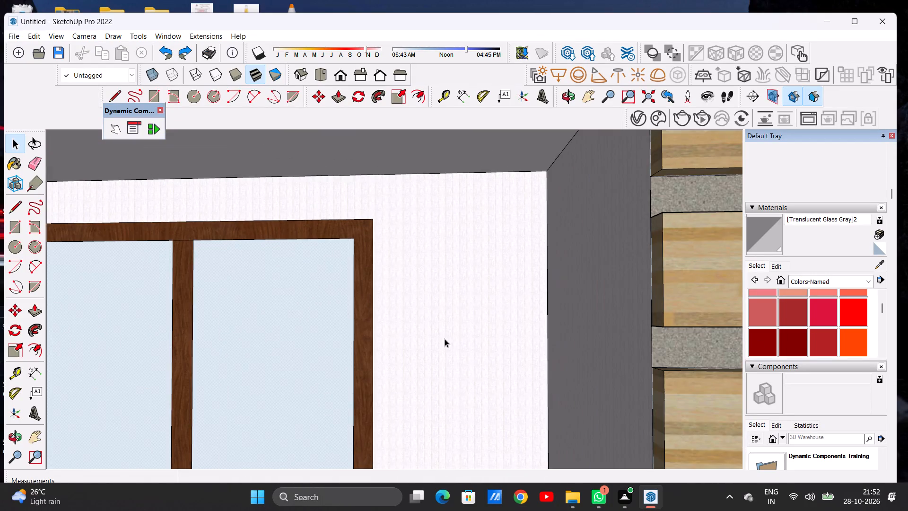
scroll(469, 321, "down", 9)
scroll(792, 320, "down", 1)
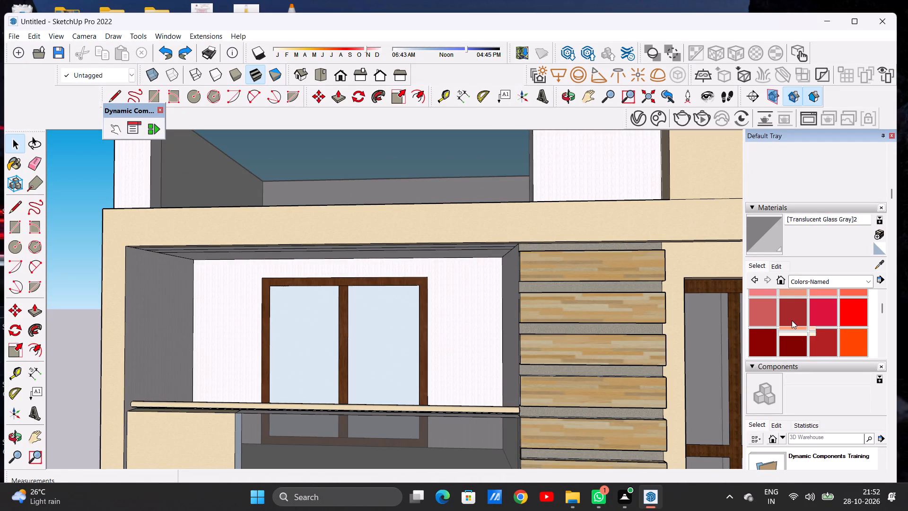
scroll(792, 320, "down", 1)
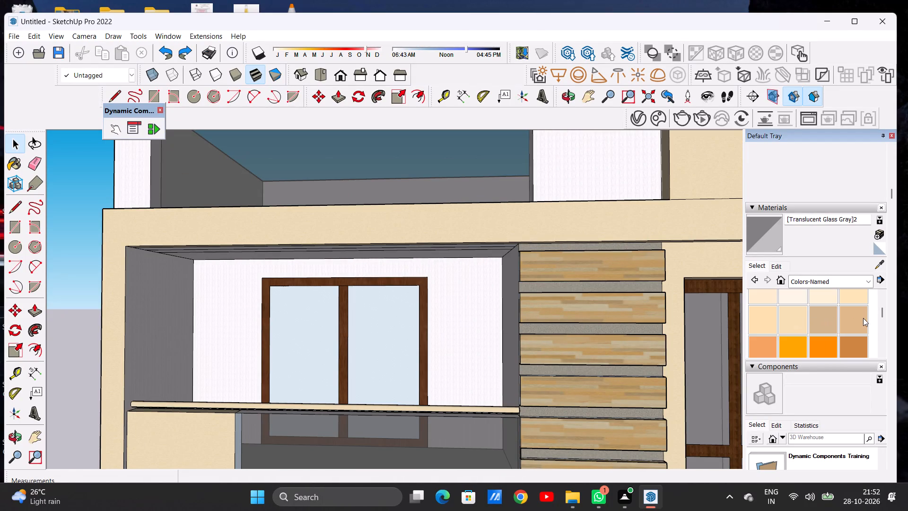
scroll(844, 322, "up", 4)
scroll(844, 322, "down", 4)
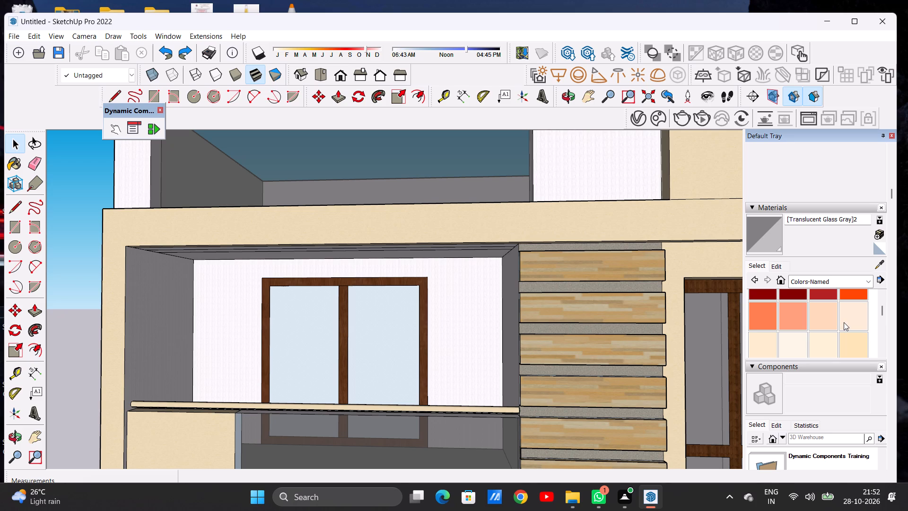
scroll(844, 322, "up", 1)
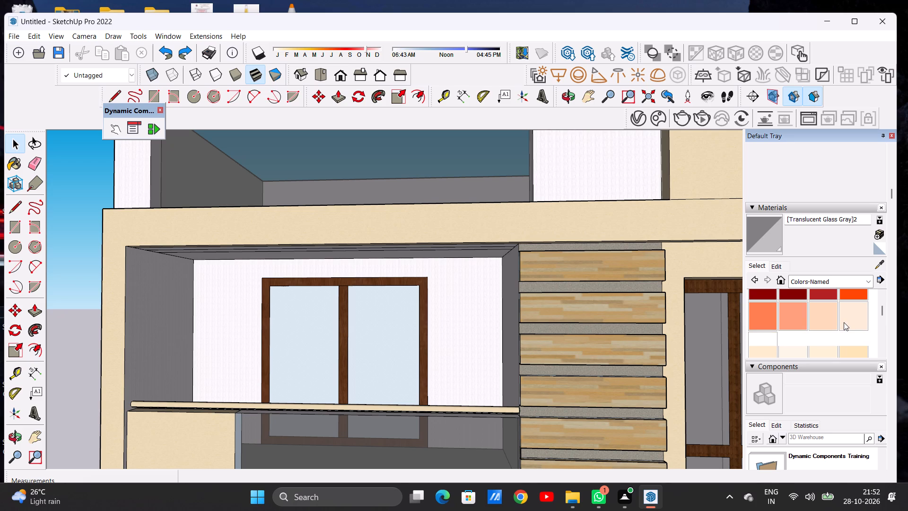
scroll(844, 322, "up", 4)
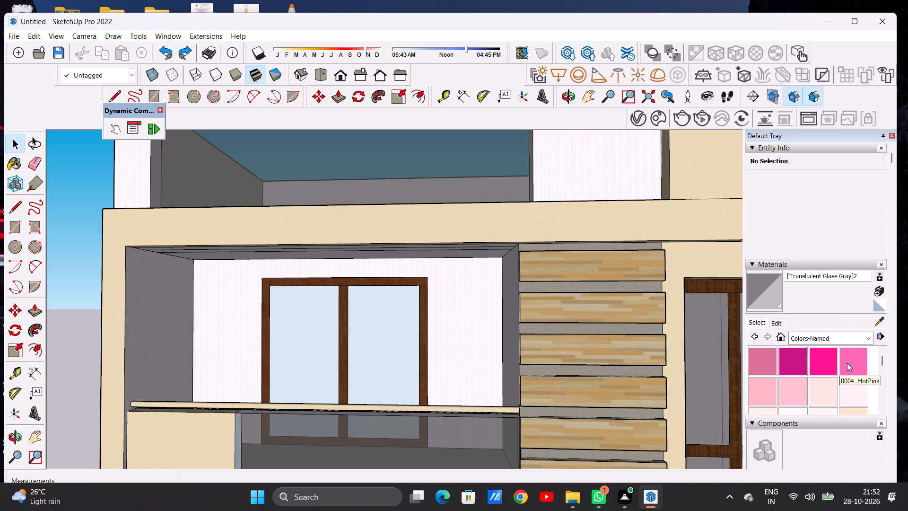
scroll(847, 363, "down", 1)
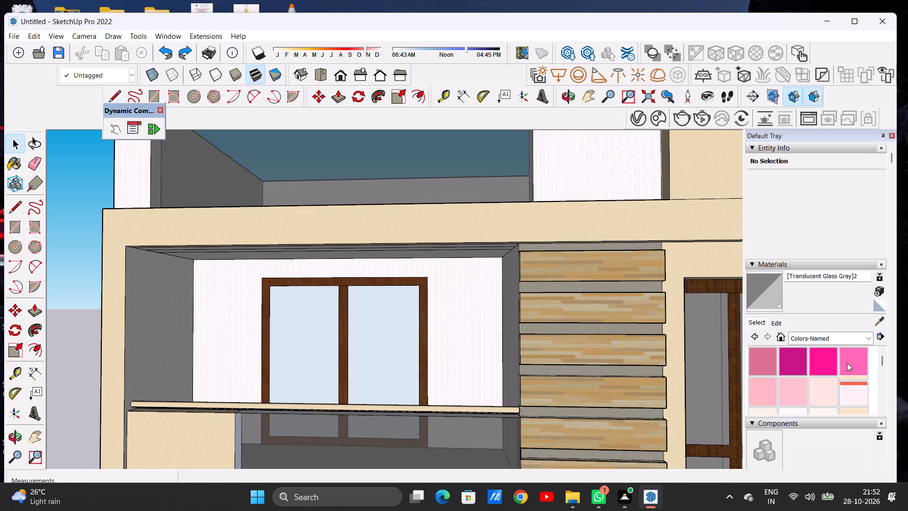
left_click(847, 363)
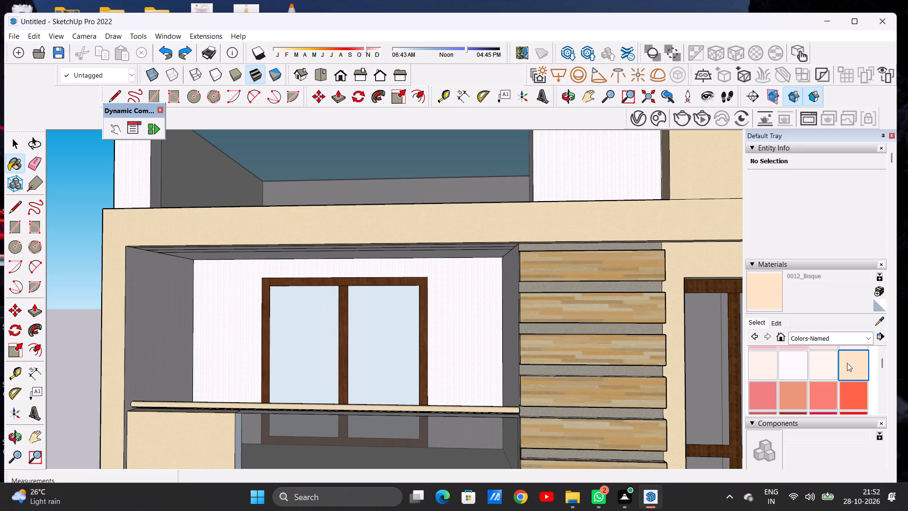
Paint the three ceiling strips of the top-floor balcony with 0012_Bisque.
scroll(592, 352, "down", 5)
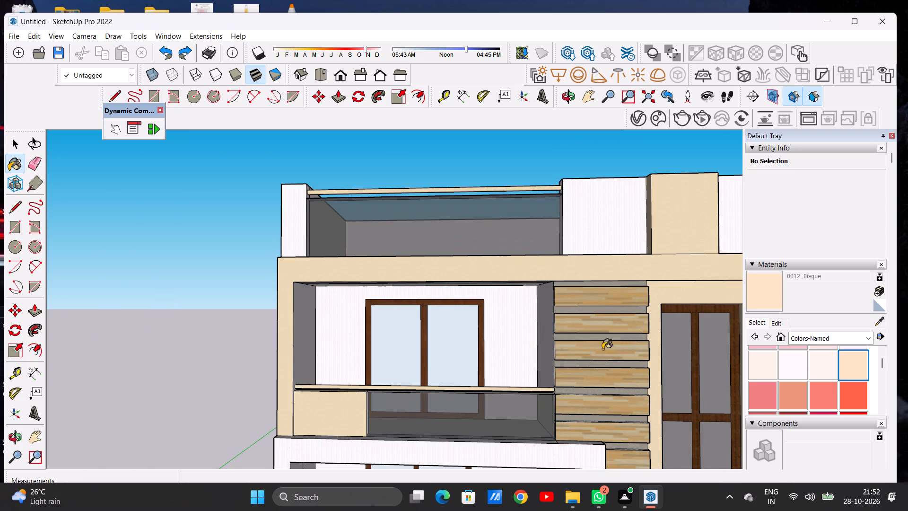
scroll(653, 350, "down", 3)
scroll(515, 346, "up", 6)
scroll(429, 318, "up", 4)
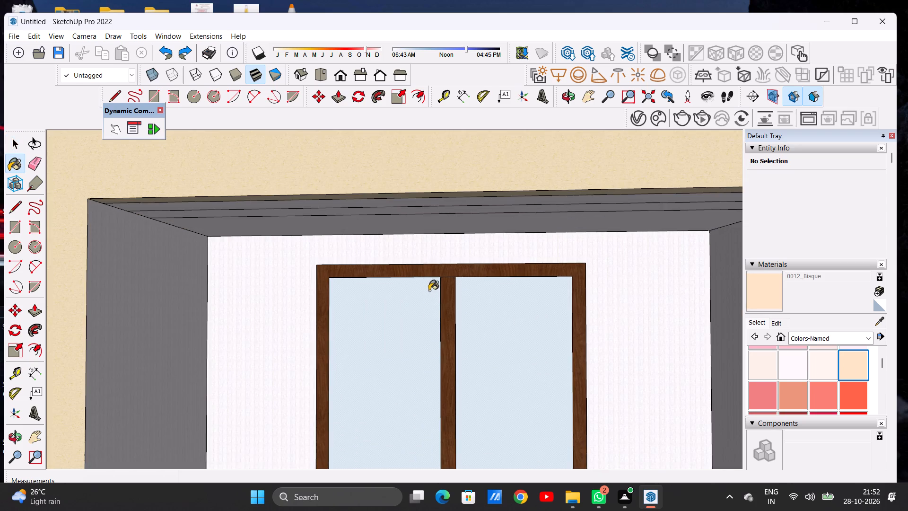
middle_click_drag(425, 289, 423, 226)
scroll(428, 275, "down", 3)
scroll(432, 285, "up", 1)
scroll(432, 286, "down", 8)
scroll(405, 236, "up", 14)
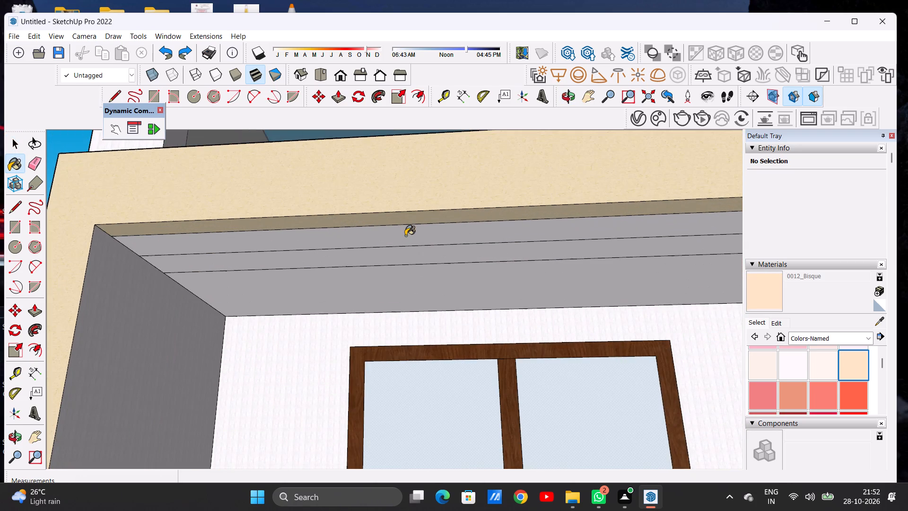
left_click(405, 236)
left_click(416, 257)
left_click(420, 283)
Paint the ceiling inside the white-framed balcony one floor below the top with 0012_Bisque.
scroll(435, 315, "down", 7)
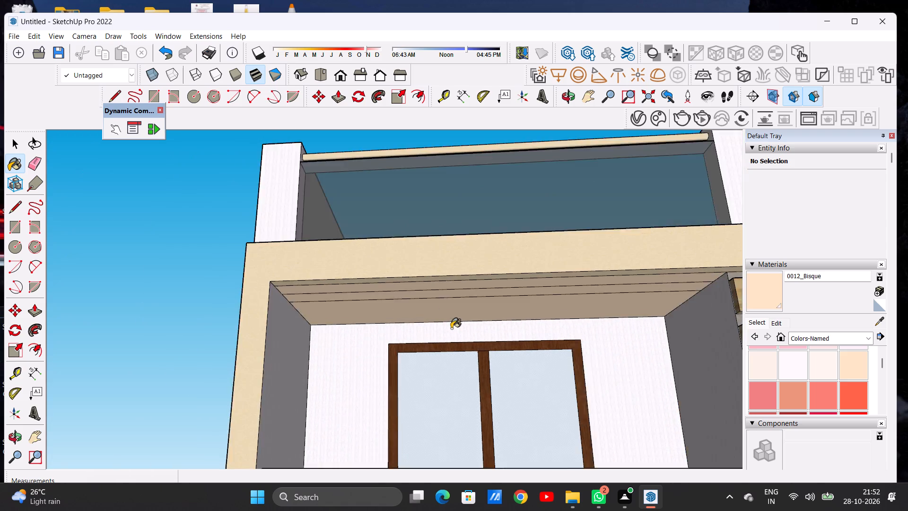
scroll(451, 328, "down", 16)
middle_click_drag(468, 354, 465, 371)
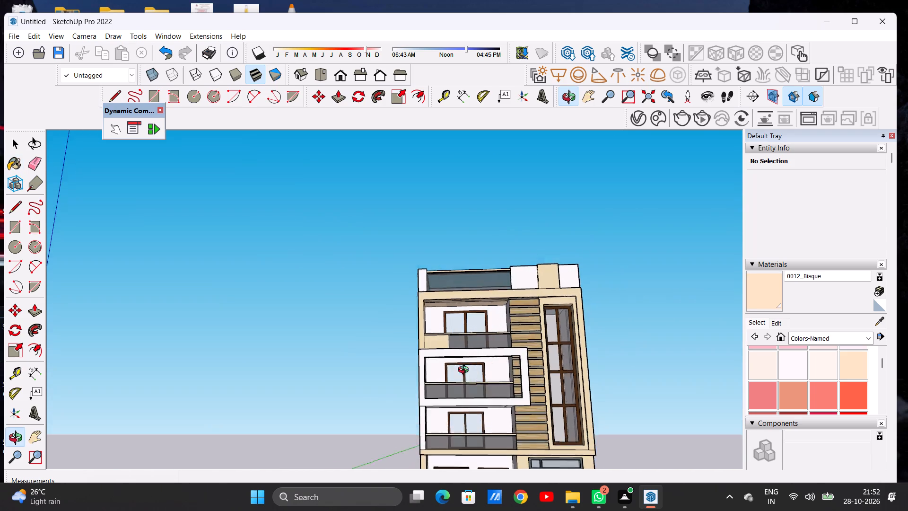
middle_click_drag(465, 371, 458, 394)
scroll(479, 367, "up", 14)
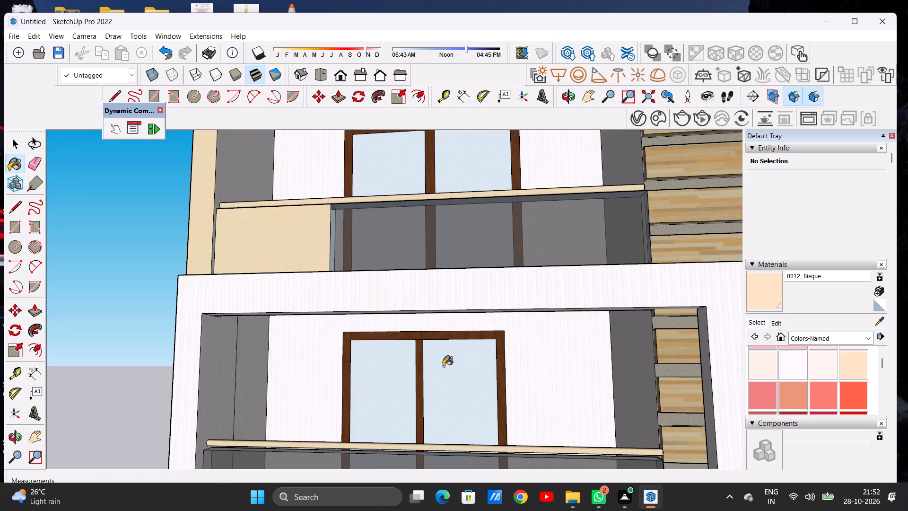
middle_click_drag(435, 369, 442, 304)
scroll(466, 293, "up", 8)
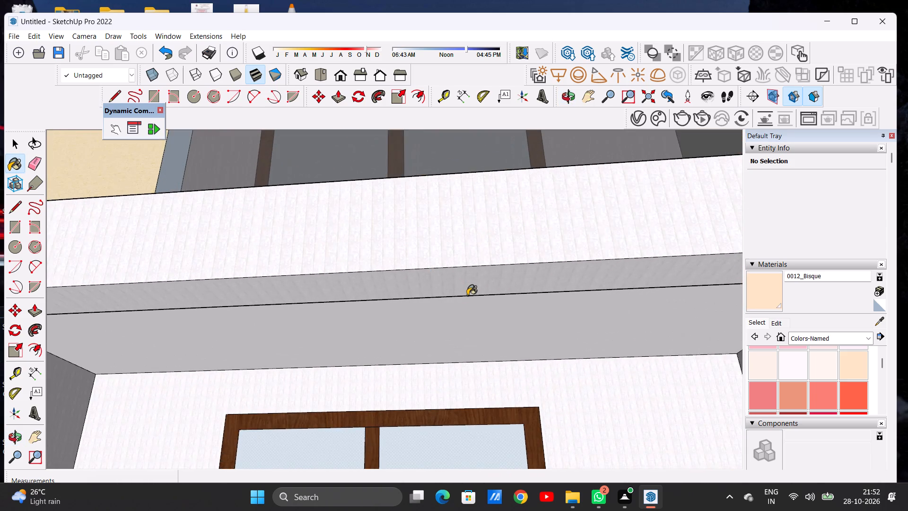
scroll(467, 295, "up", 2)
left_click(469, 321)
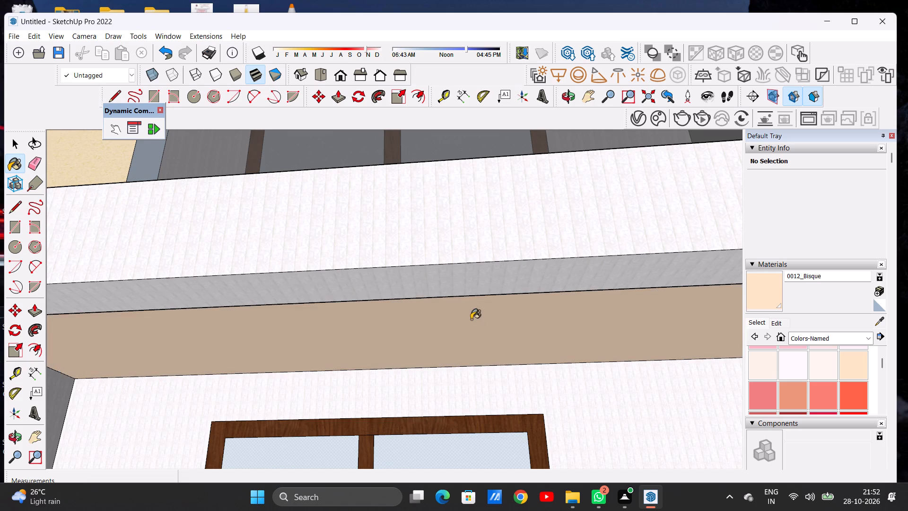
Paint the ceiling of the balcony below the white frame with 0012_Bisque, including the narrow section beside the wood slats.
scroll(479, 319, "down", 18)
middle_click_drag(407, 326, 323, 388)
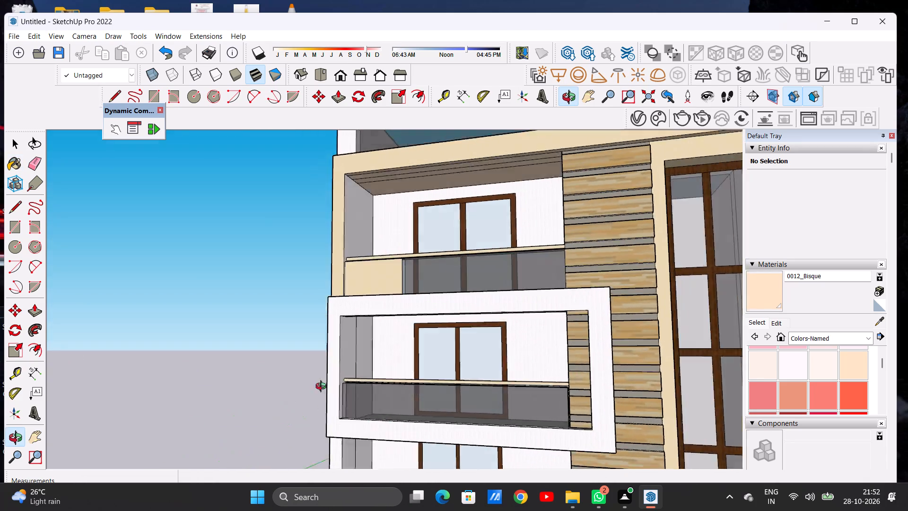
middle_click_drag(323, 388, 430, 397)
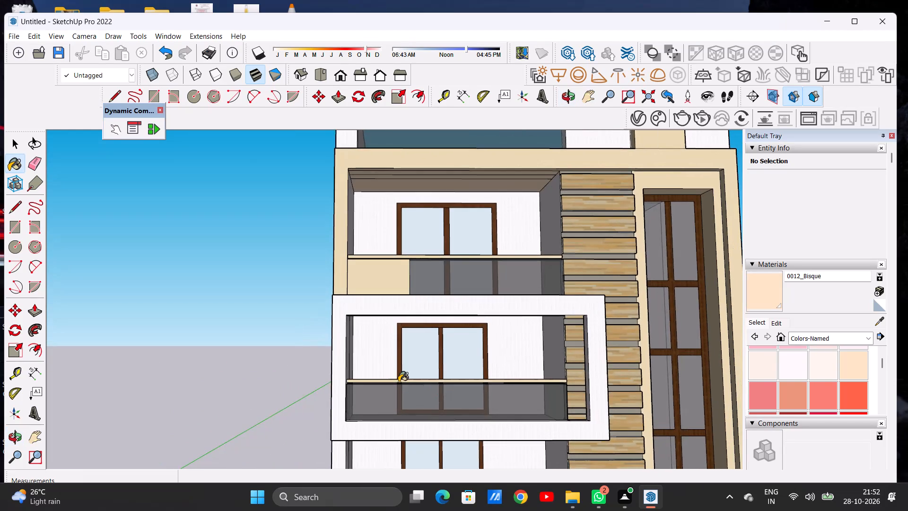
scroll(399, 382, "down", 11)
scroll(435, 414, "up", 13)
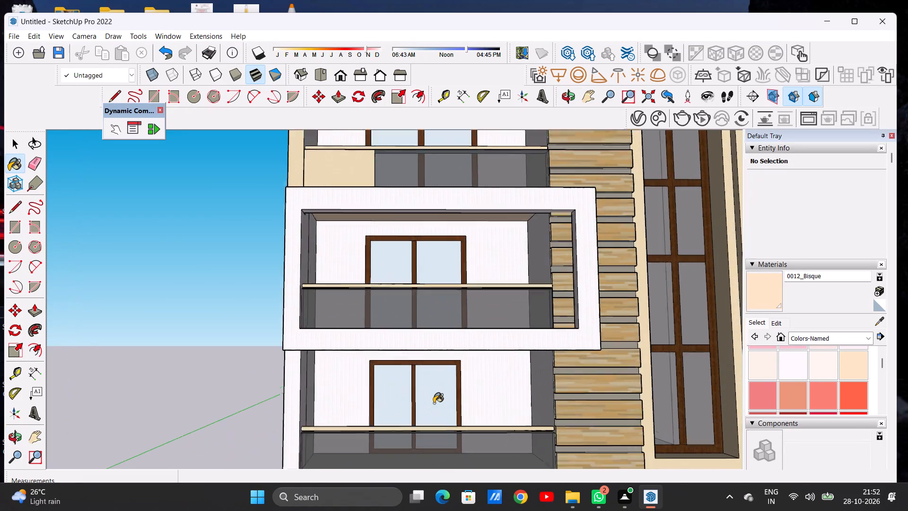
scroll(434, 403, "up", 4)
middle_click_drag(431, 401, 406, 314)
left_click(436, 292)
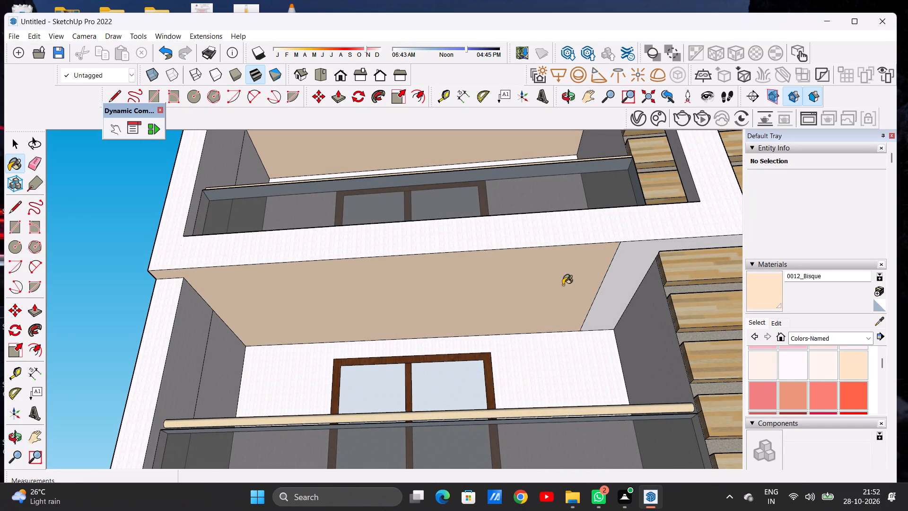
left_click(612, 277)
scroll(447, 342, "down", 11)
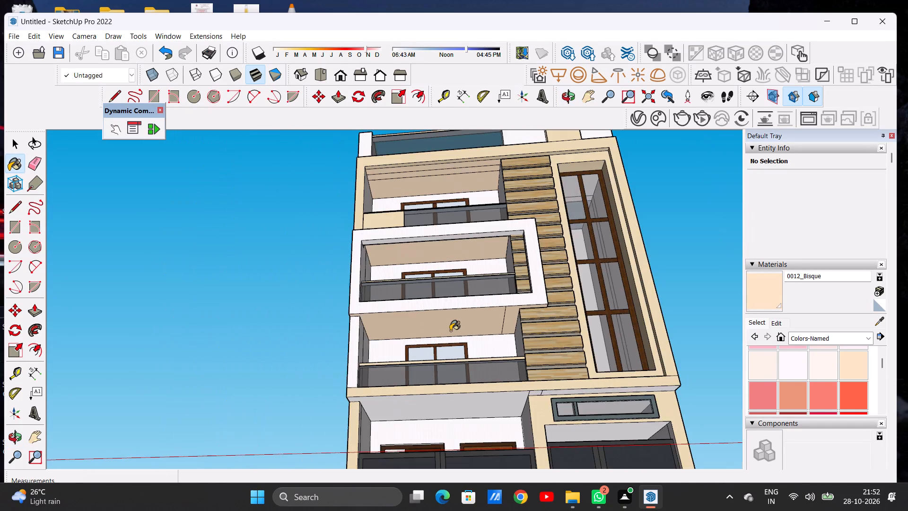
scroll(450, 331, "down", 1)
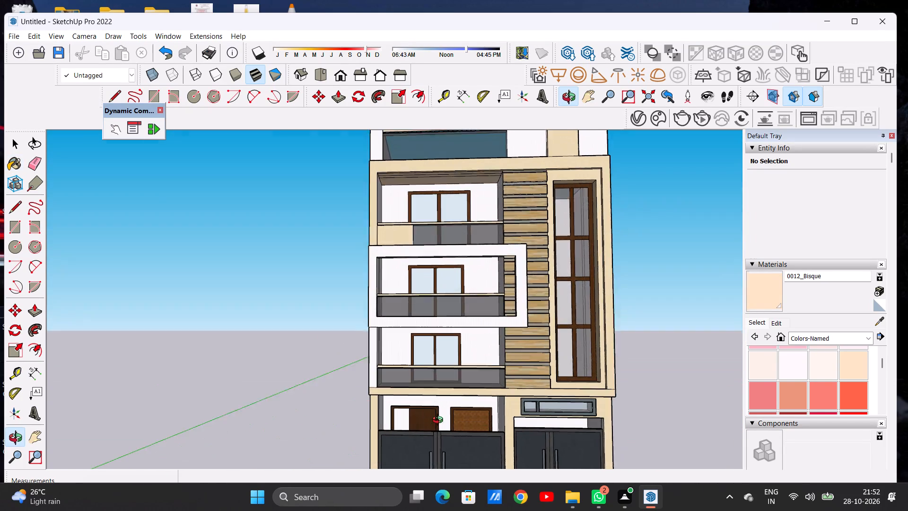
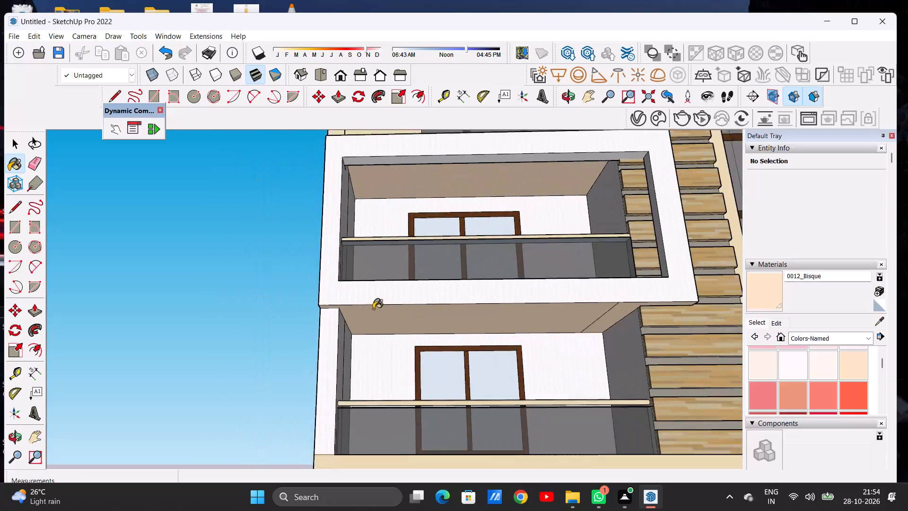
Examine the facade from the ground-floor gates up to the roof terrace, checking which surfaces still need a material.
scroll(390, 385, "up", 7)
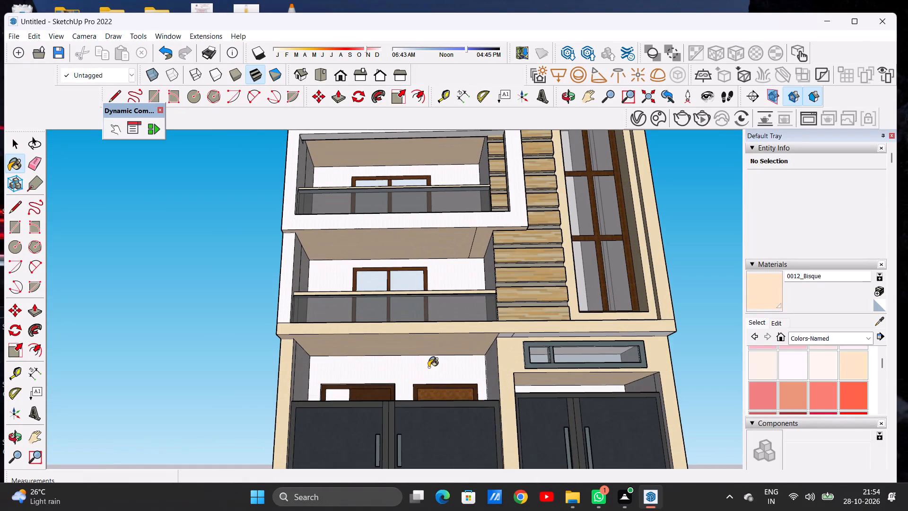
middle_click_drag(426, 366, 407, 373)
scroll(371, 367, "down", 7)
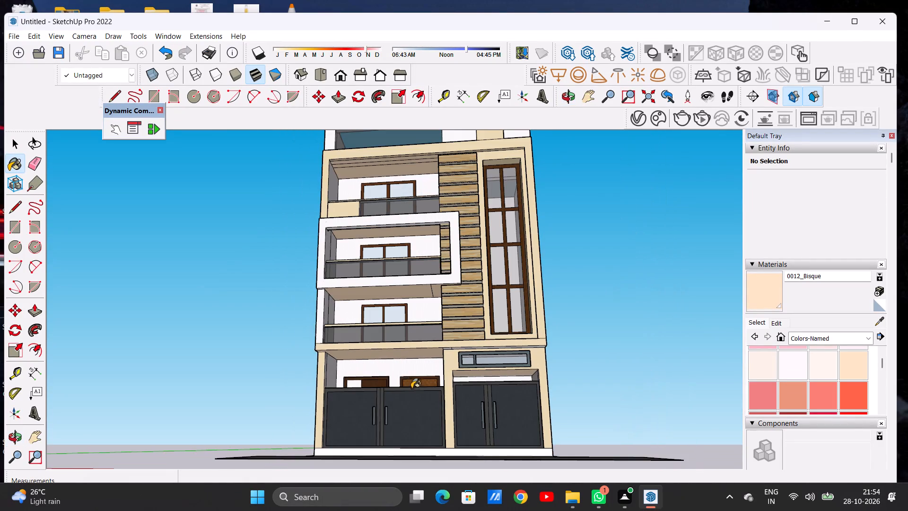
scroll(454, 390, "up", 14)
scroll(457, 351, "up", 6)
middle_click_drag(441, 332, 444, 374)
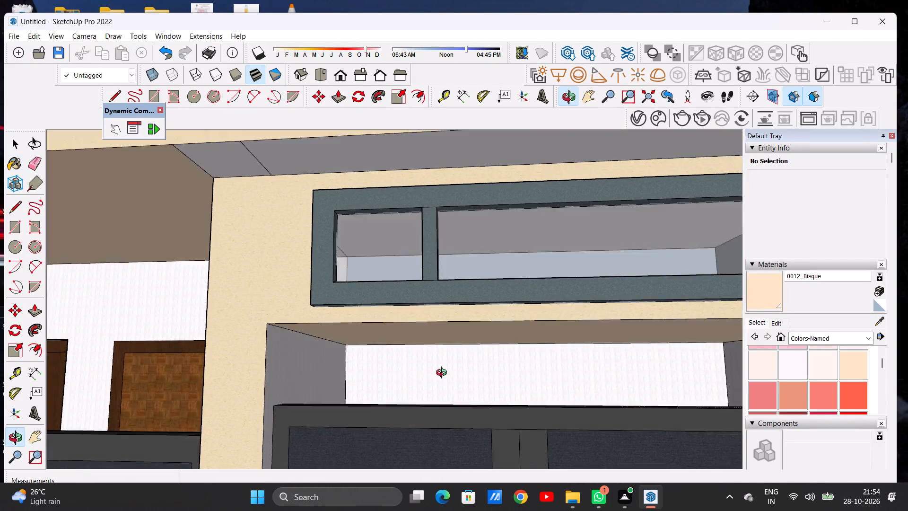
middle_click_drag(444, 374, 450, 413)
scroll(460, 383, "down", 16)
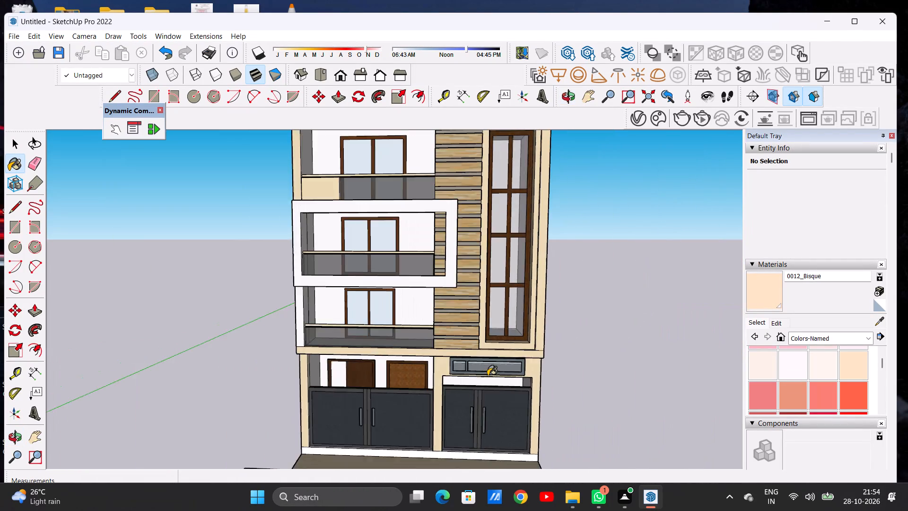
scroll(488, 376, "down", 9)
scroll(484, 242, "up", 10)
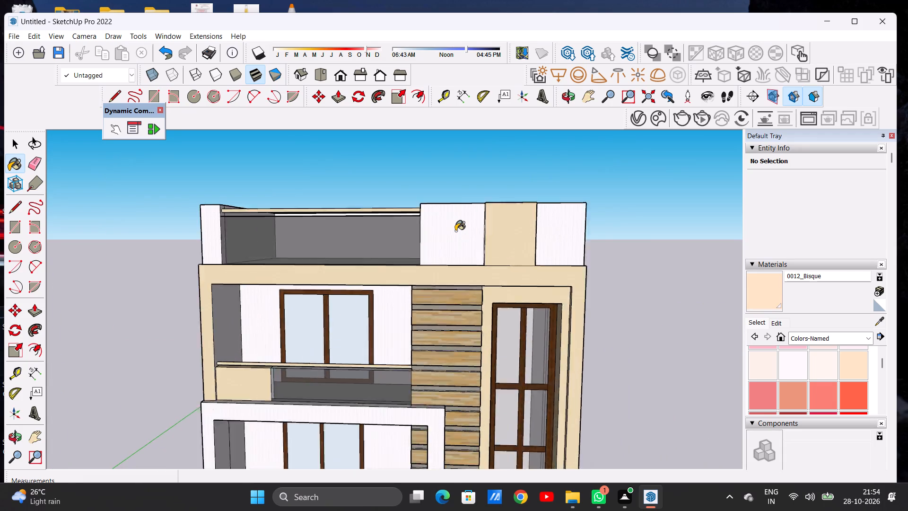
scroll(455, 231, "up", 10)
middle_click_drag(448, 242, 432, 339)
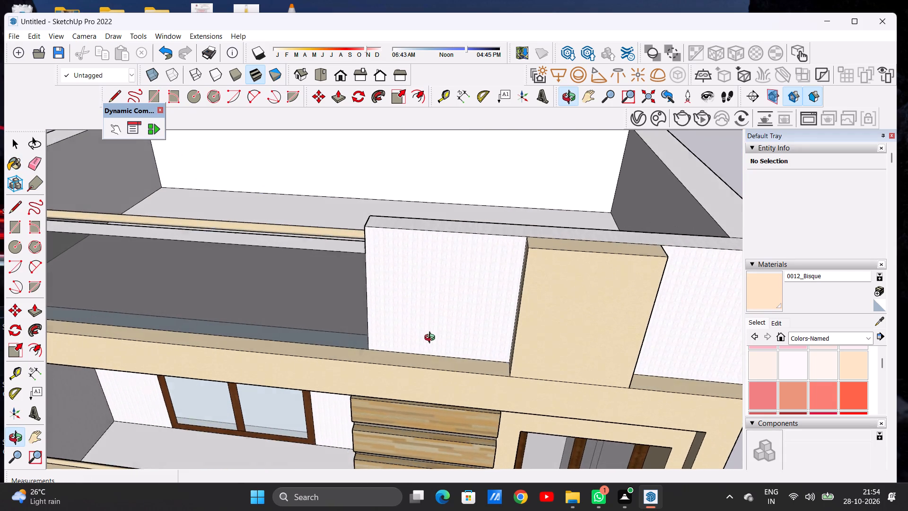
middle_click_drag(432, 339, 431, 340)
scroll(421, 275, "down", 5)
middle_click_drag(411, 230, 258, 280)
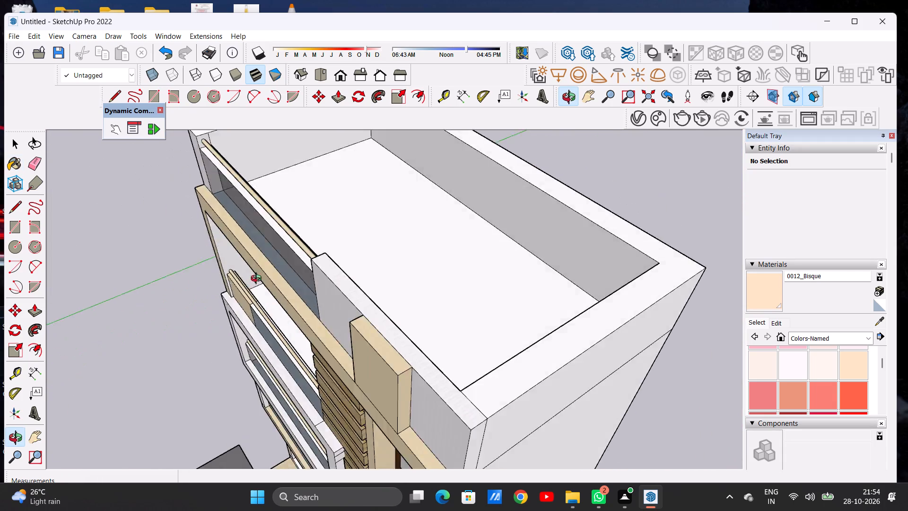
middle_click_drag(258, 280, 420, 225)
key("space")
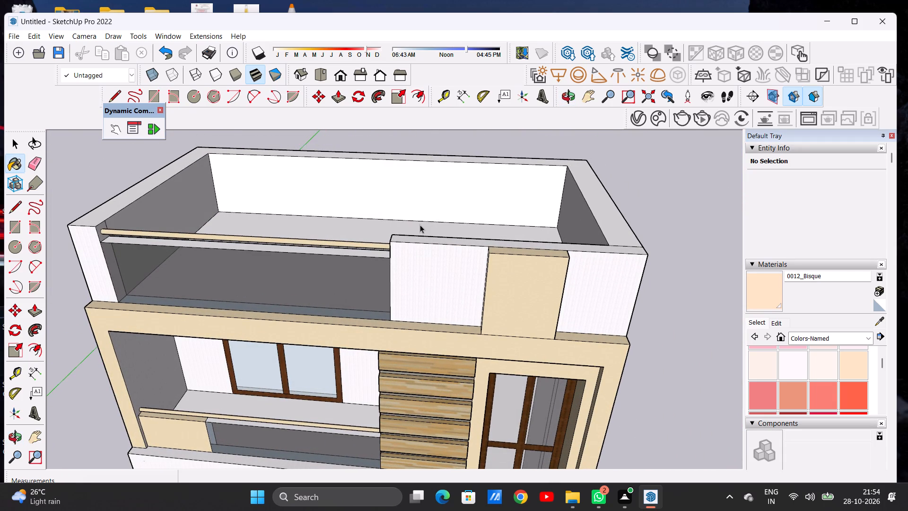
scroll(353, 208, "down", 10)
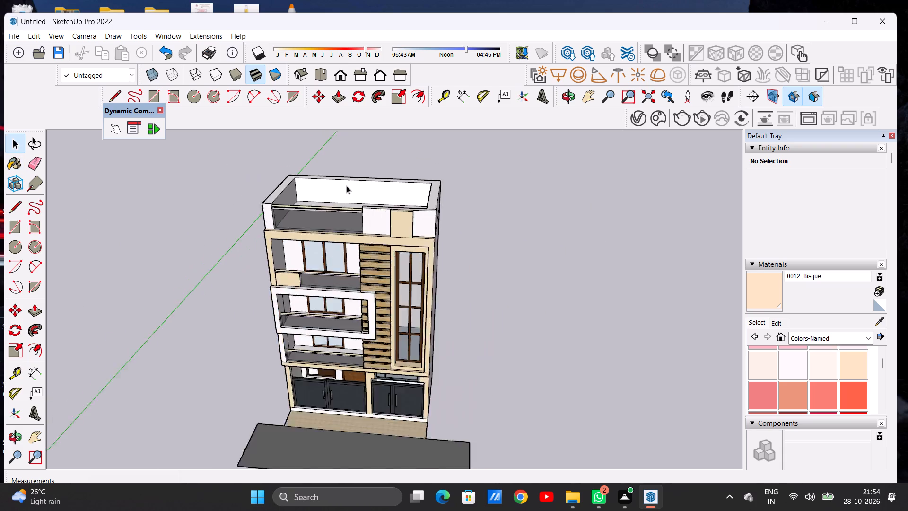
scroll(346, 185, "down", 8)
Paint the top-floor balcony floor with Leather Blue from the carpet, fabrics and leathers material collection.
scroll(336, 218, "up", 14)
scroll(321, 229, "up", 8)
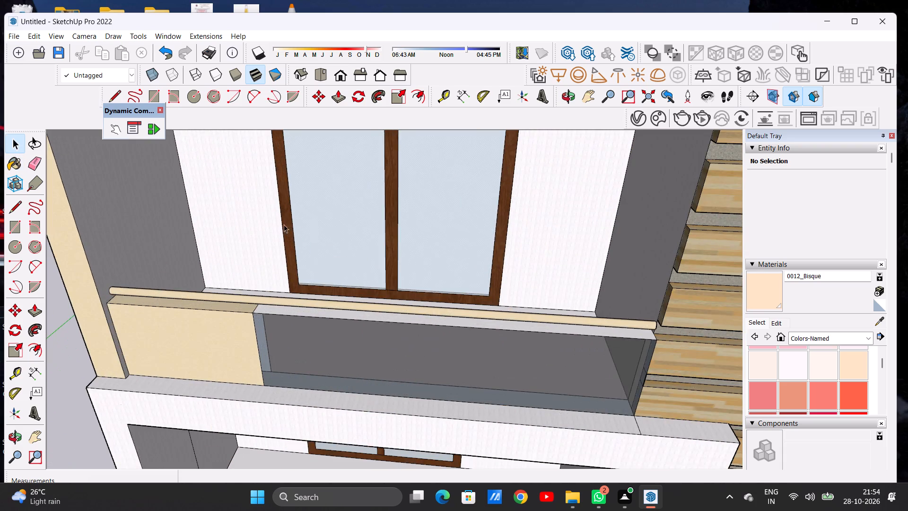
middle_click_drag(256, 237, 207, 276)
scroll(406, 208, "down", 12)
scroll(414, 260, "up", 1)
scroll(414, 260, "down", 1)
scroll(414, 260, "up", 3)
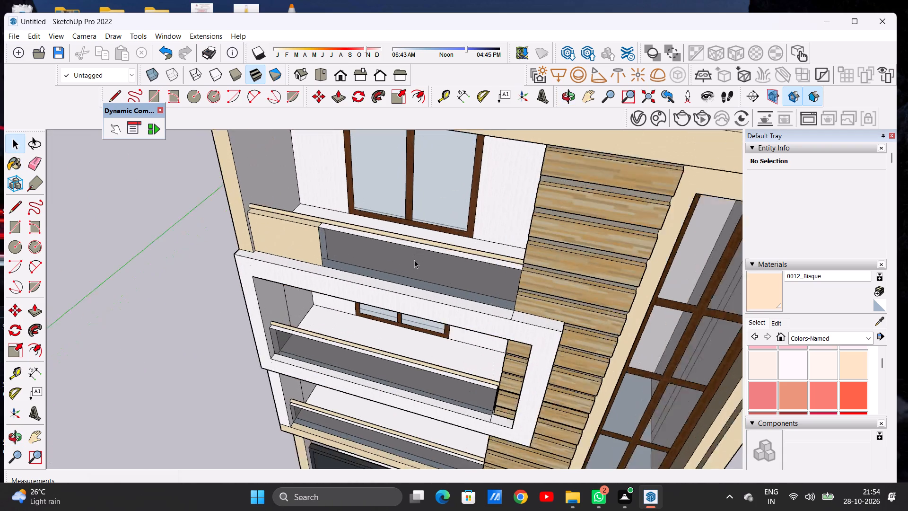
scroll(414, 260, "up", 3)
middle_click_drag(375, 261, 372, 309)
scroll(424, 278, "up", 7)
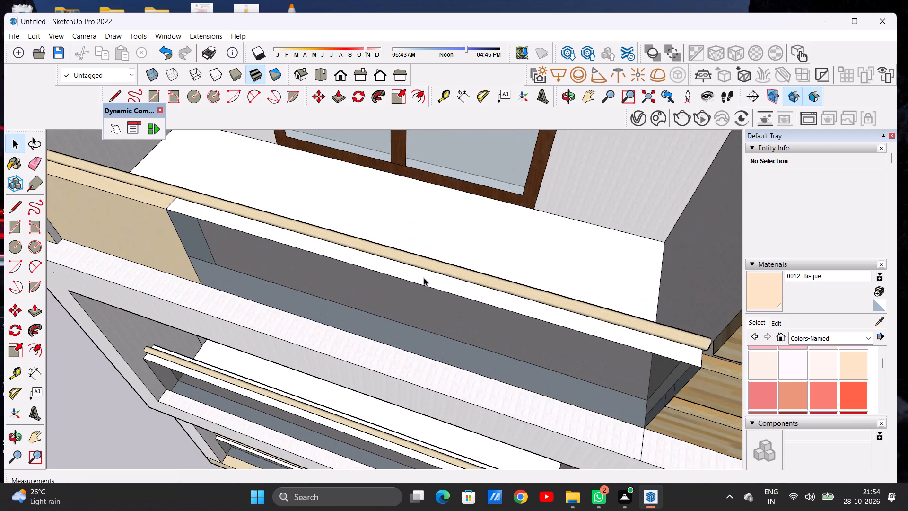
left_click(803, 337)
left_click(812, 370)
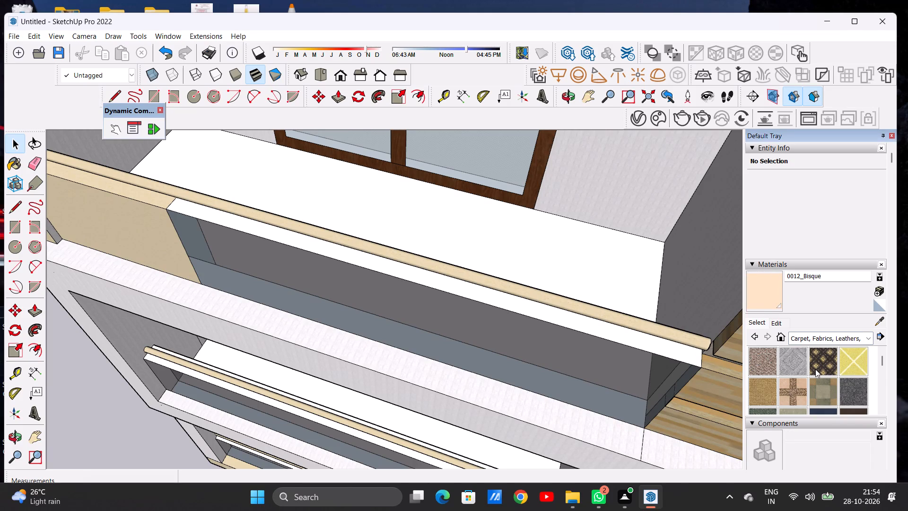
scroll(815, 369, "down", 1)
left_click(816, 369)
left_click(567, 270)
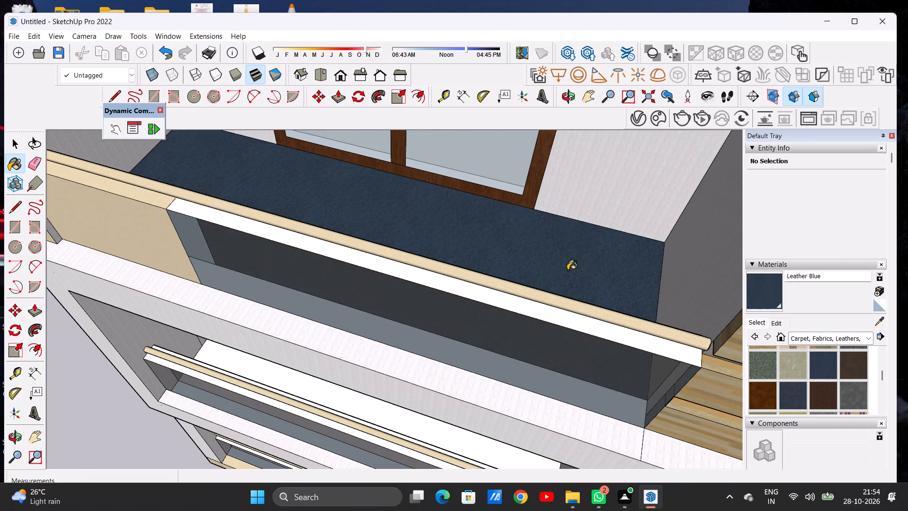
Examine the top-floor balcony's new floor finish and the floors of the two balconies below it.
scroll(567, 270, "up", 11)
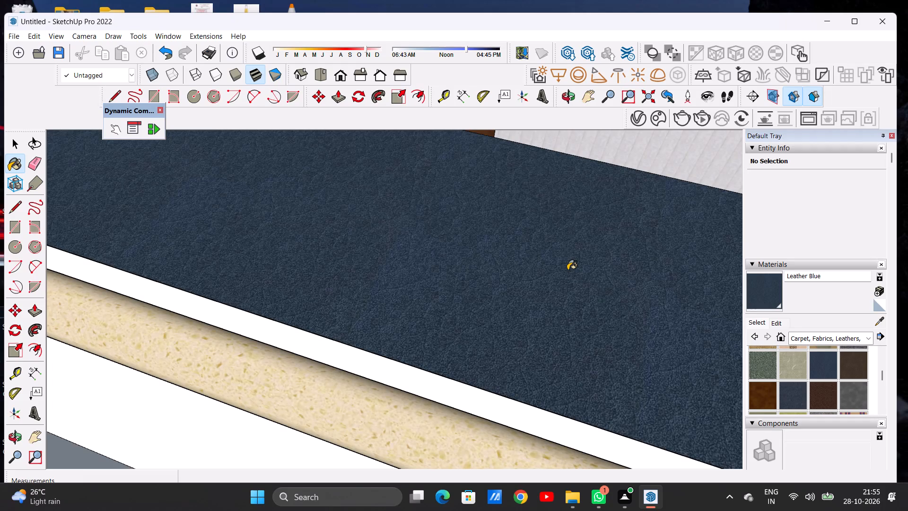
scroll(541, 255, "down", 12)
scroll(531, 253, "up", 1)
scroll(531, 252, "down", 13)
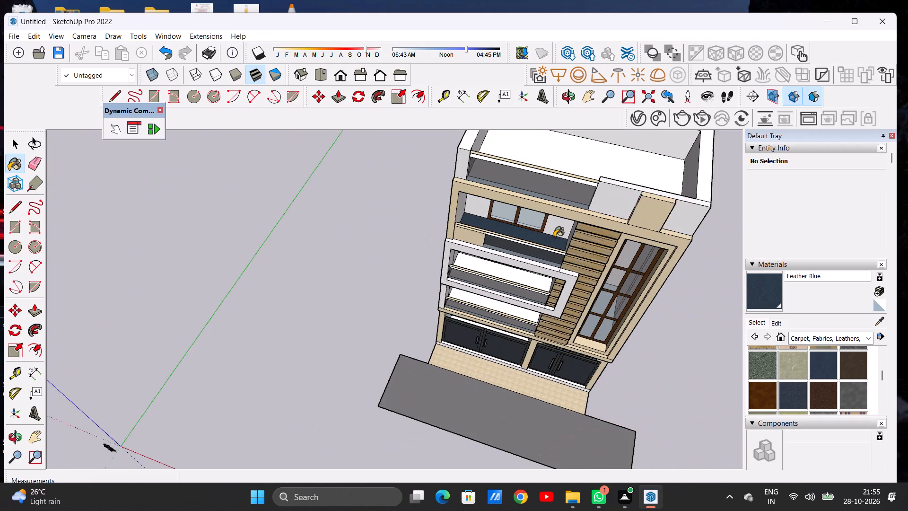
scroll(554, 237, "down", 9)
scroll(541, 273, "up", 1)
scroll(541, 274, "down", 1)
scroll(541, 275, "up", 11)
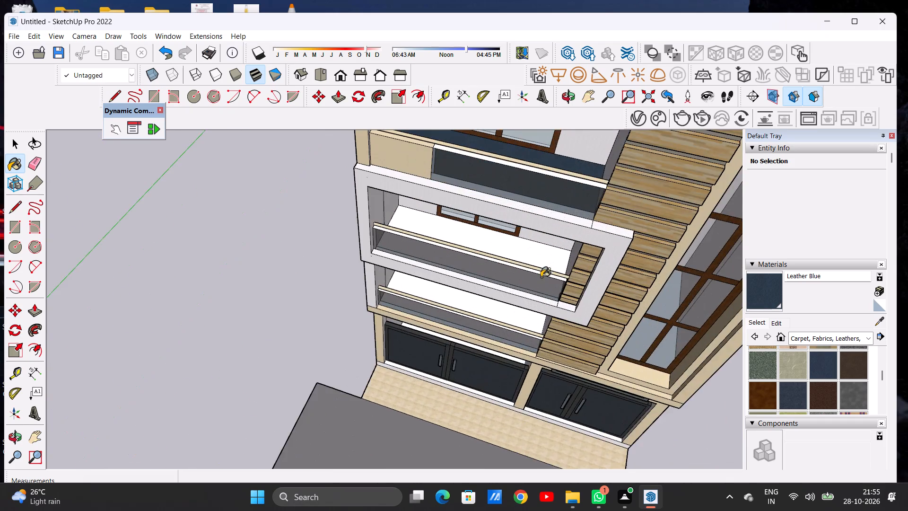
middle_click_drag(541, 277, 541, 238)
scroll(539, 250, "up", 6)
middle_click_drag(515, 248, 487, 259)
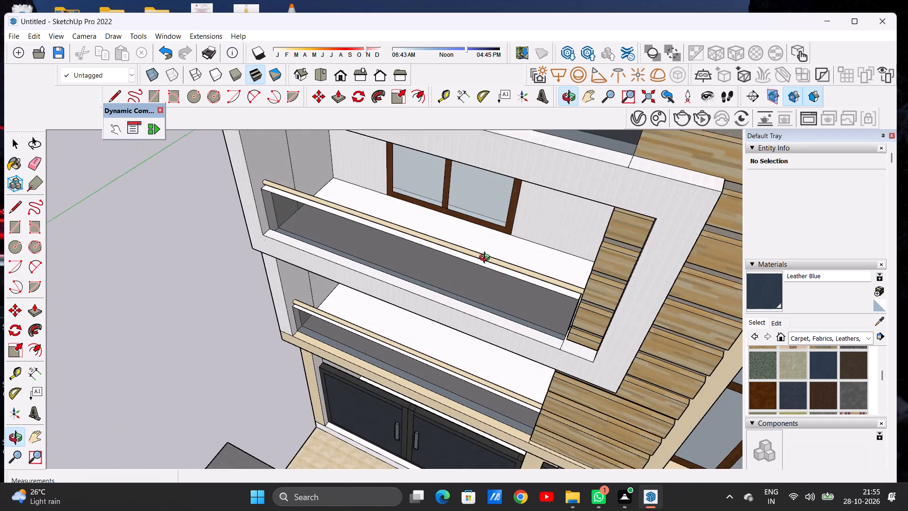
middle_click_drag(487, 259, 488, 254)
scroll(456, 229, "down", 9)
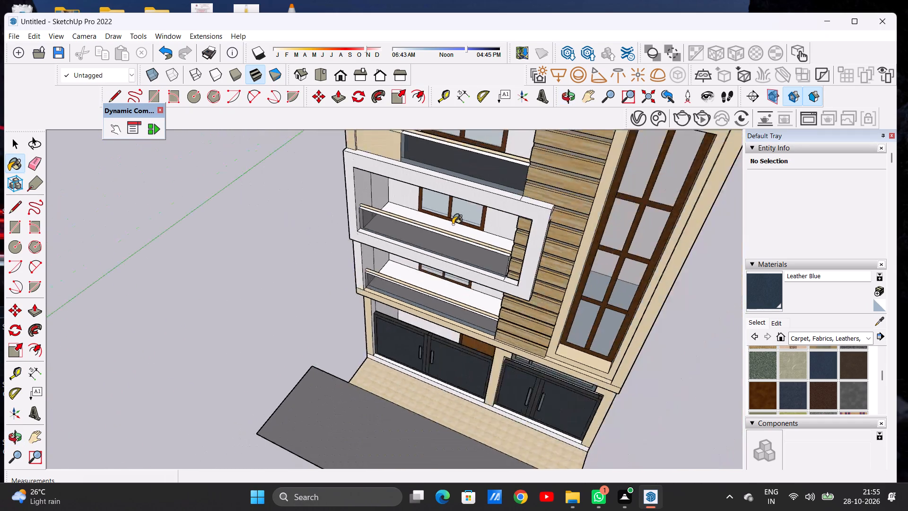
scroll(453, 224, "down", 2)
scroll(475, 187, "up", 14)
middle_click_drag(490, 182, 463, 197)
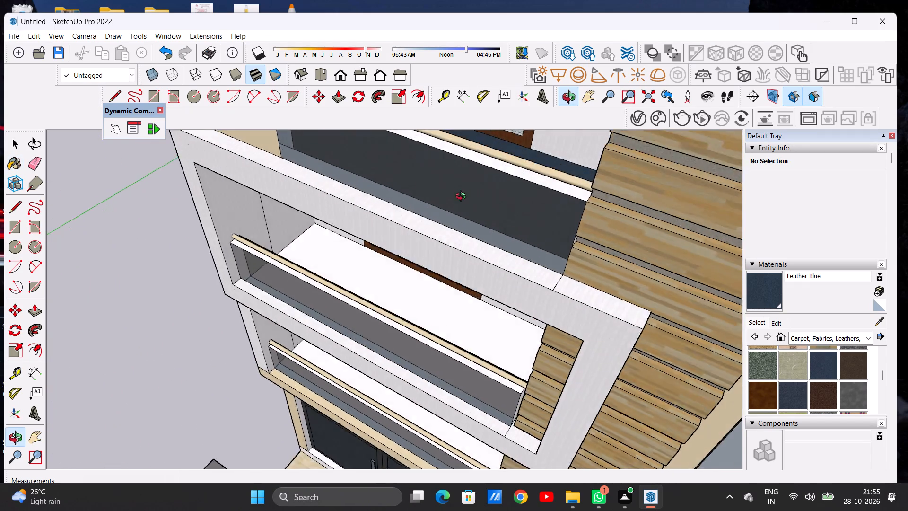
middle_click_drag(463, 197, 487, 241)
scroll(487, 241, "up", 1)
scroll(526, 234, "down", 11)
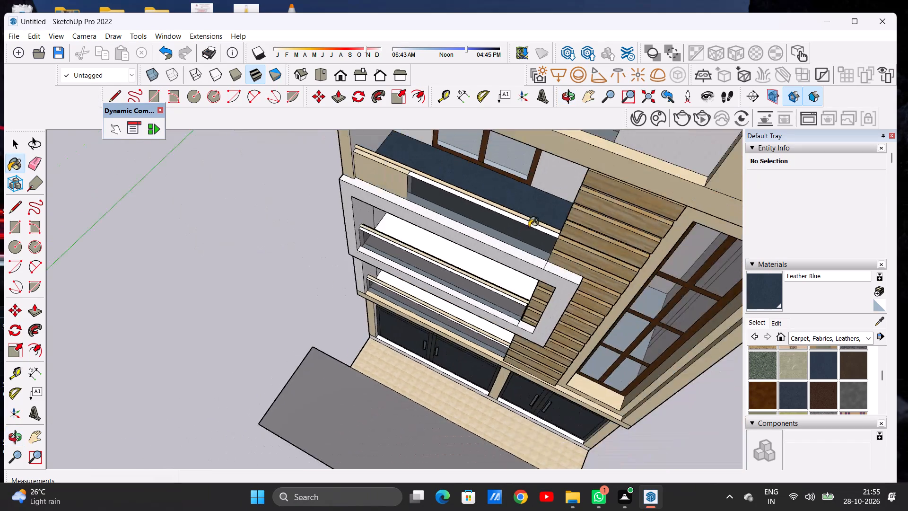
scroll(529, 227, "down", 7)
scroll(531, 234, "up", 1)
scroll(531, 234, "down", 6)
scroll(515, 277, "up", 9)
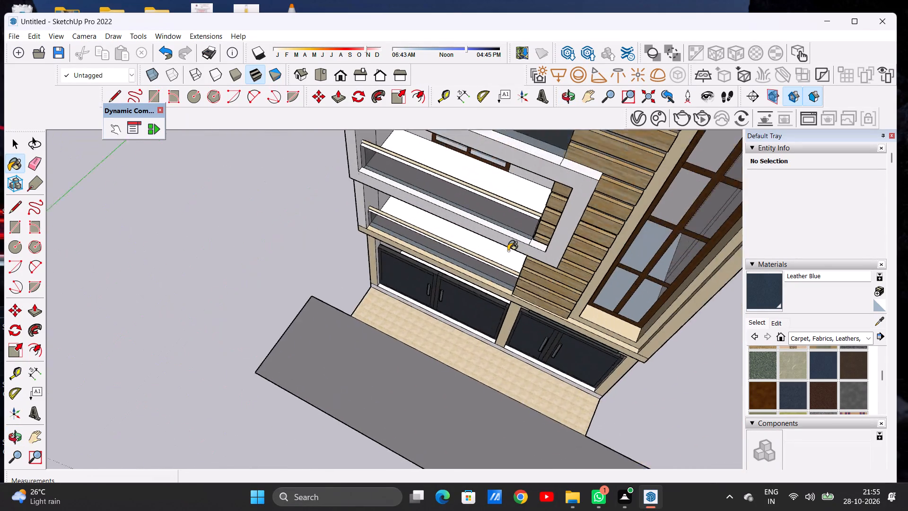
scroll(508, 251, "up", 3)
scroll(507, 245, "down", 5)
middle_click_drag(509, 247, 517, 206)
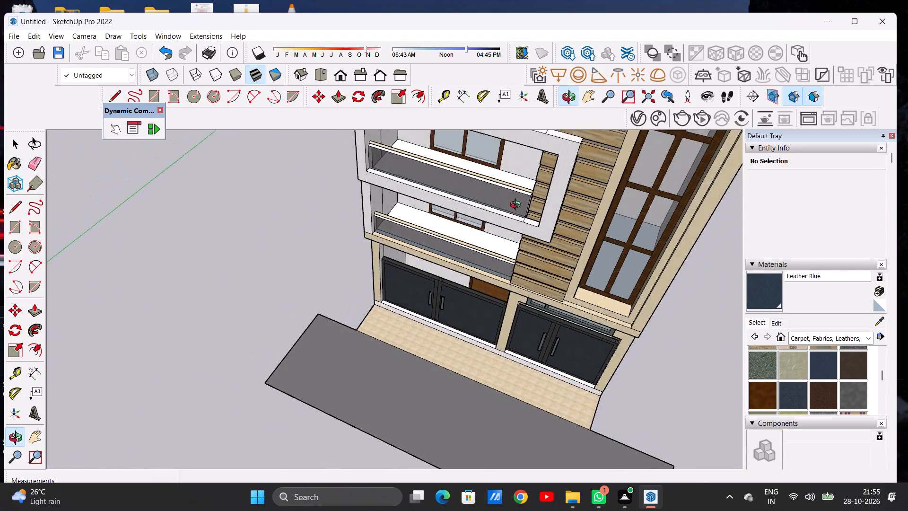
middle_click_drag(517, 206, 517, 195)
scroll(489, 171, "up", 4)
scroll(452, 277, "down", 8)
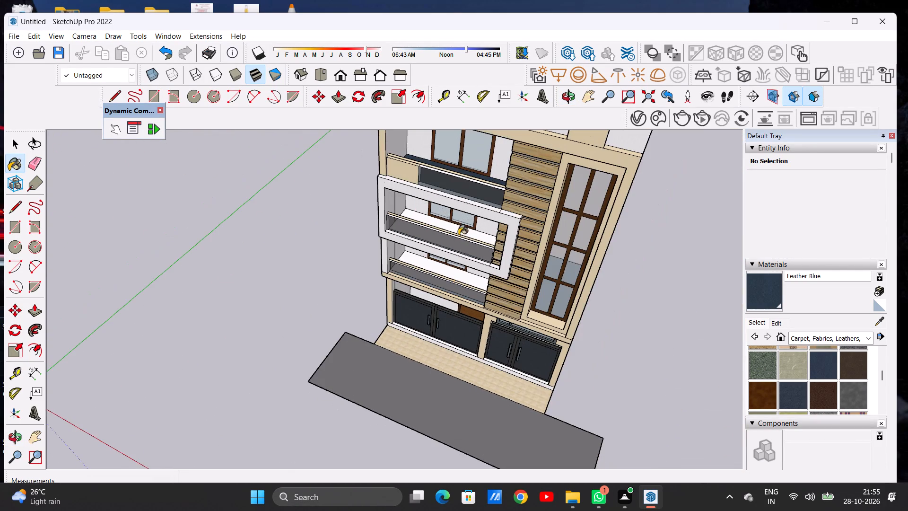
Paint the floor of the white-framed balcony with Suede Brown.
scroll(463, 218, "up", 12)
middle_click_drag(489, 238, 474, 260)
scroll(498, 257, "up", 2)
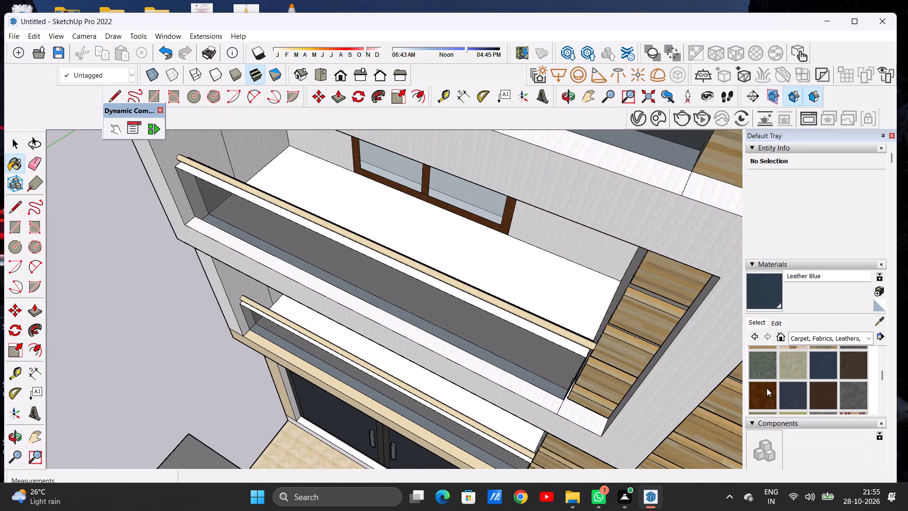
left_click(767, 388)
left_click(821, 390)
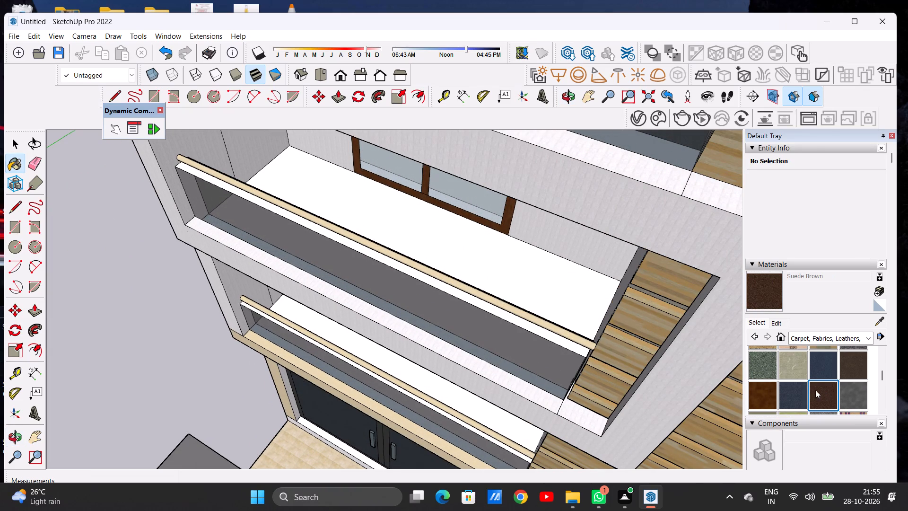
left_click(537, 282)
scroll(535, 287, "up", 10)
scroll(535, 287, "down", 1)
scroll(535, 287, "up", 5)
scroll(548, 300, "down", 4)
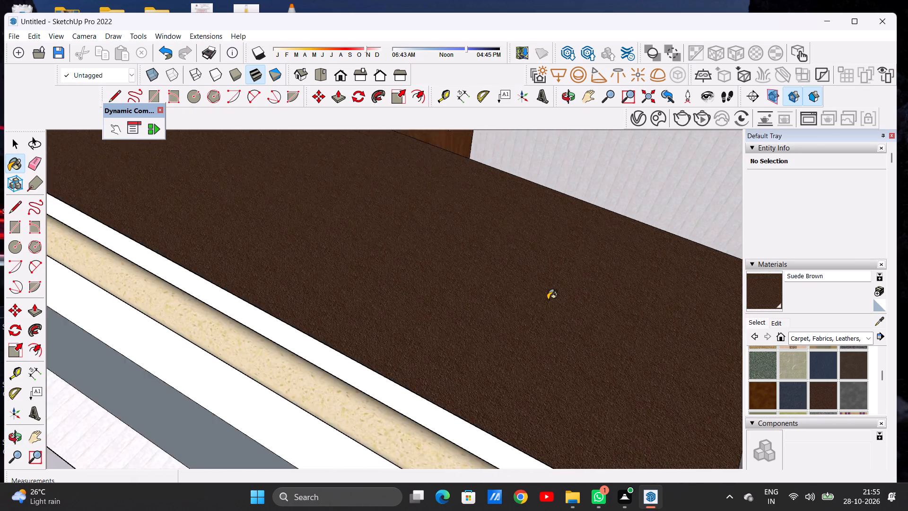
scroll(548, 300, "down", 7)
scroll(546, 289, "up", 1)
scroll(546, 289, "down", 3)
key("space")
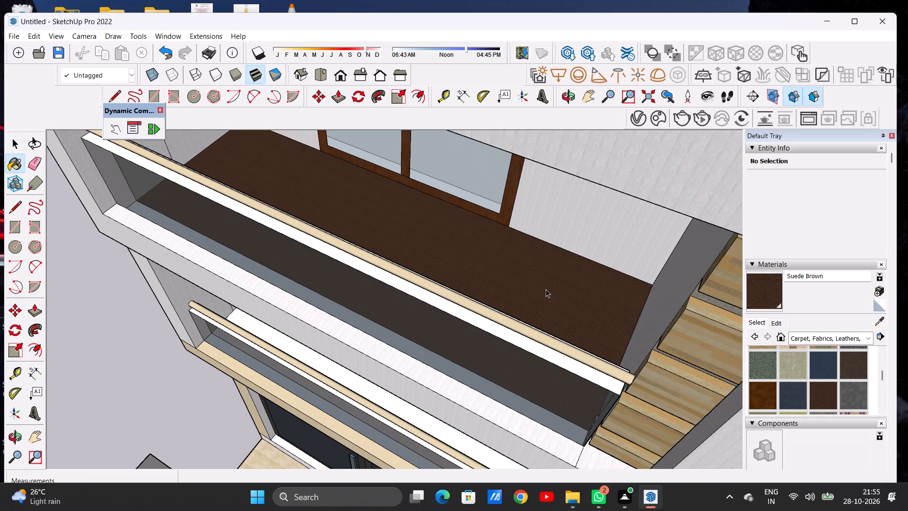
Review the whole facade from the front and above, including the balcony below the white frame.
scroll(546, 291, "down", 20)
scroll(546, 291, "down", 1)
scroll(529, 232, "up", 1)
scroll(529, 233, "down", 2)
middle_click_drag(489, 315, 538, 238)
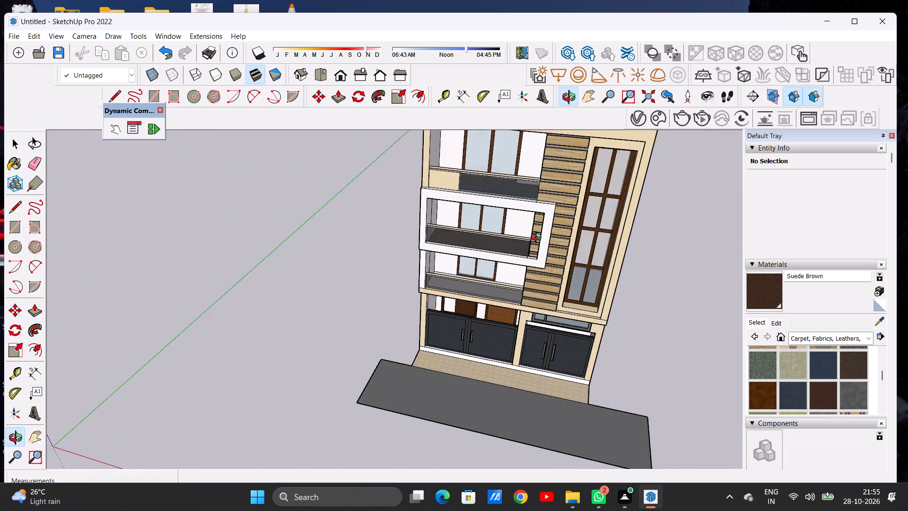
middle_click_drag(538, 238, 537, 229)
scroll(430, 324, "down", 7)
middle_click_drag(448, 345, 482, 259)
scroll(498, 271, "up", 7)
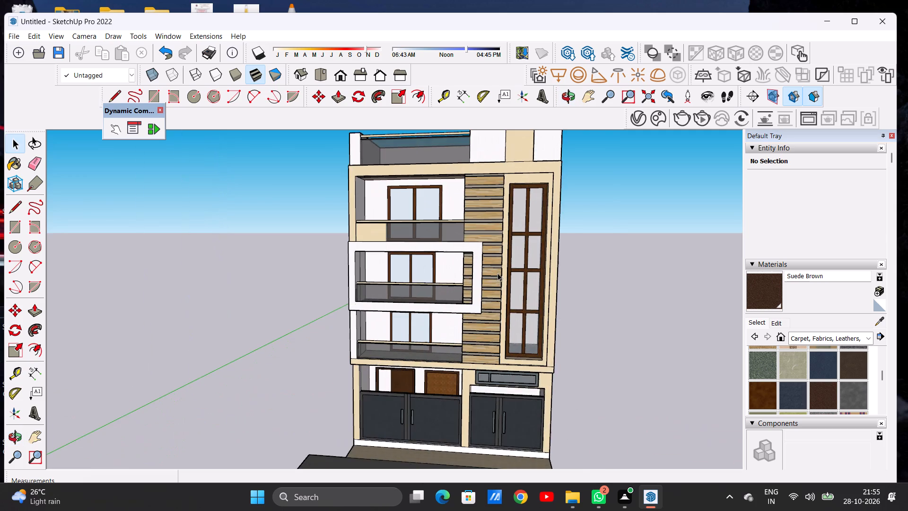
scroll(498, 273, "up", 3)
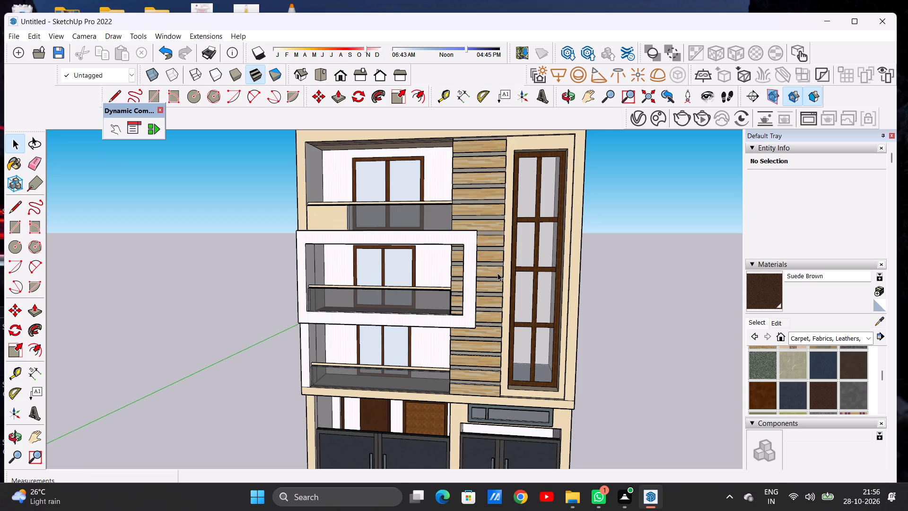
scroll(486, 279, "down", 6)
middle_click_drag(433, 319, 366, 388)
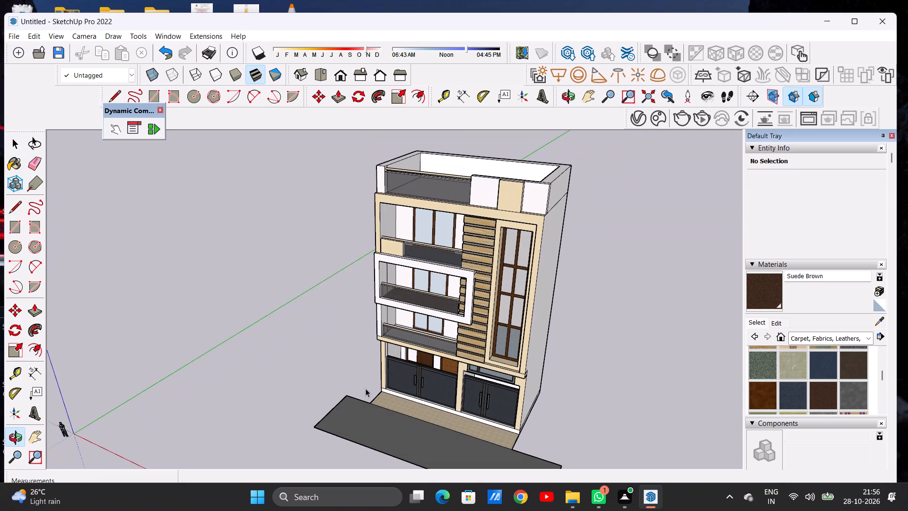
middle_click_drag(416, 315, 438, 375)
scroll(439, 368, "up", 5)
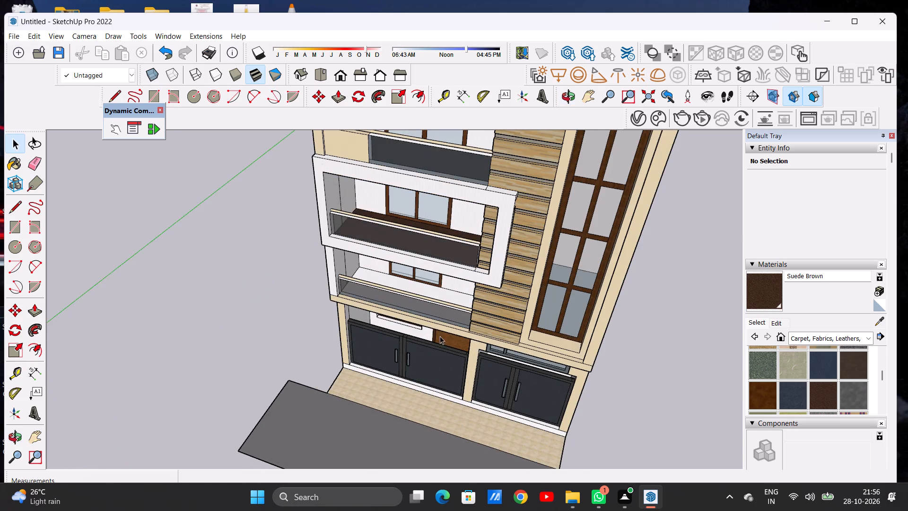
middle_click_drag(437, 331, 442, 313)
scroll(440, 307, "up", 10)
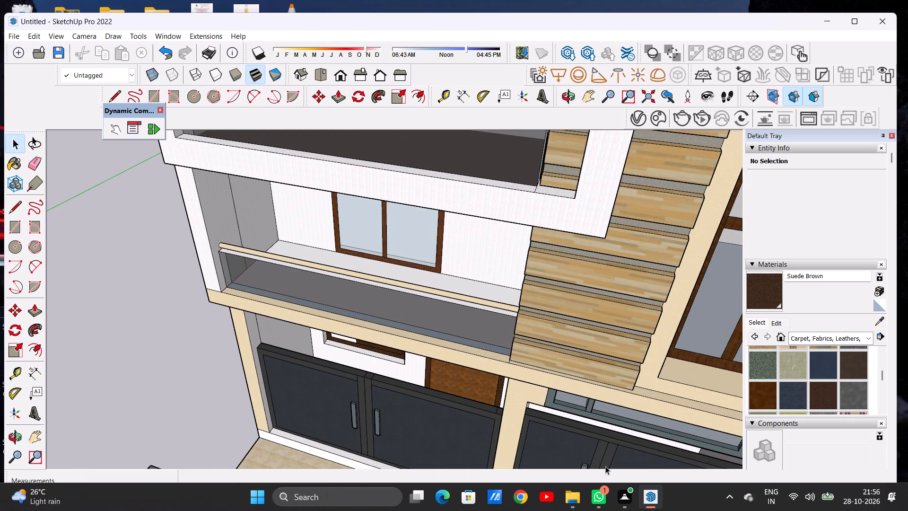
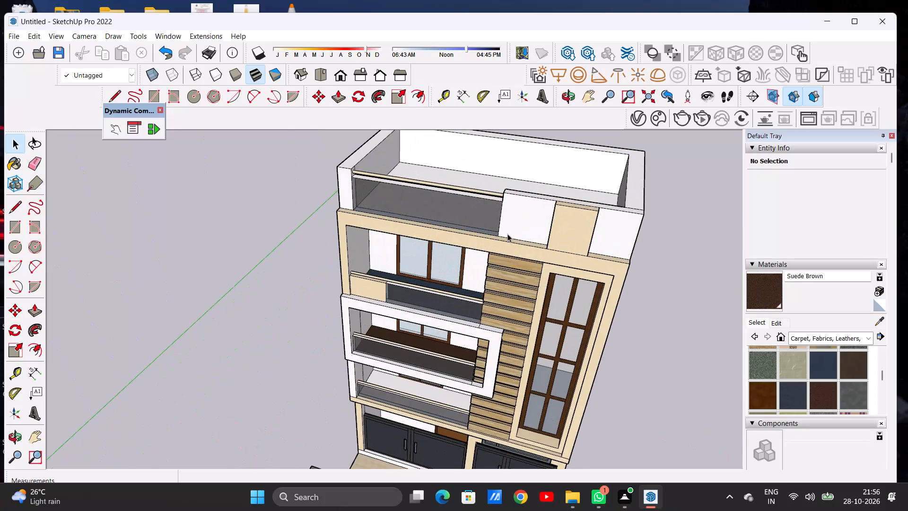
Examine the whole facade from the front, including the ground-floor gates and the base of the building.
middle_click_drag(484, 285, 522, 206)
scroll(480, 257, "down", 6)
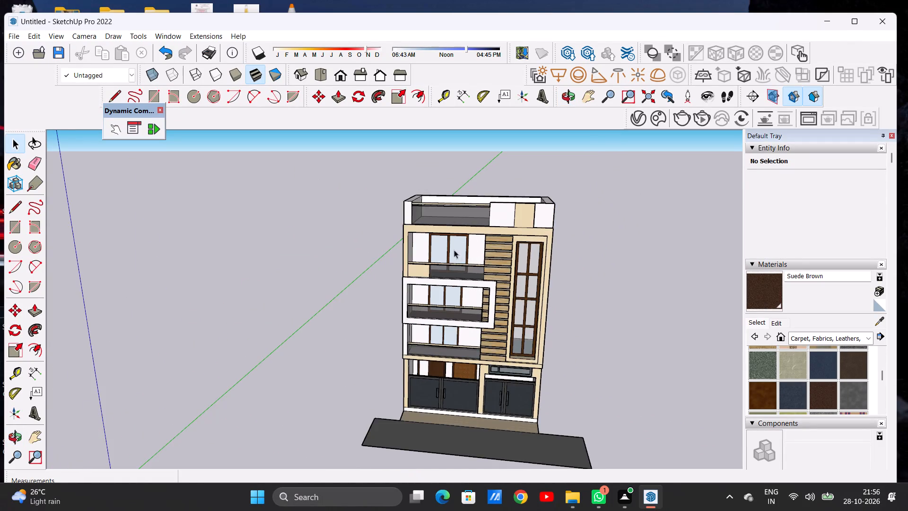
scroll(392, 250, "down", 4)
scroll(434, 293, "up", 7)
middle_click_drag(398, 316, 420, 250)
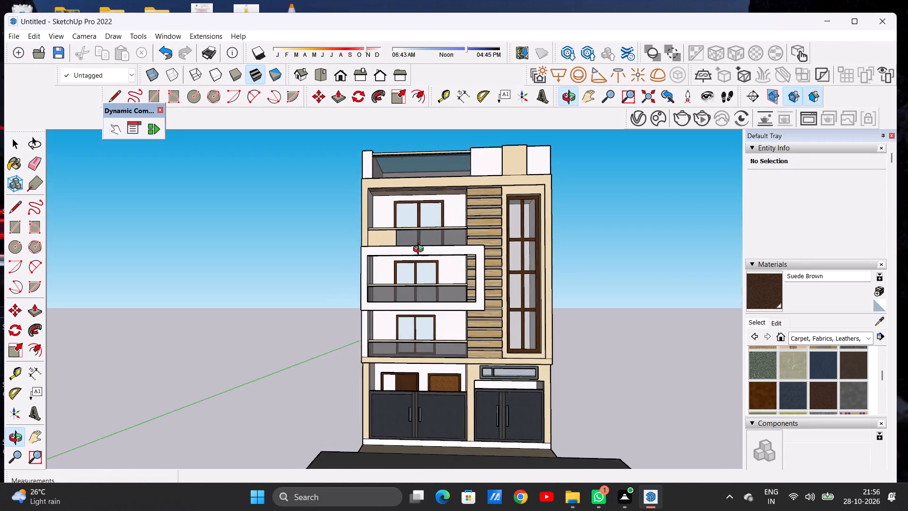
middle_click_drag(420, 250, 454, 276)
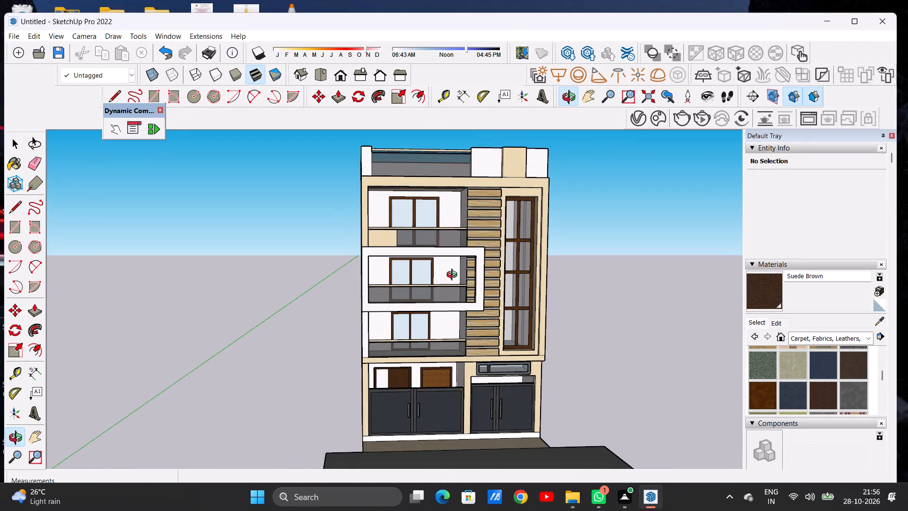
middle_click_drag(454, 276, 436, 273)
scroll(387, 272, "down", 10)
scroll(402, 346, "up", 4)
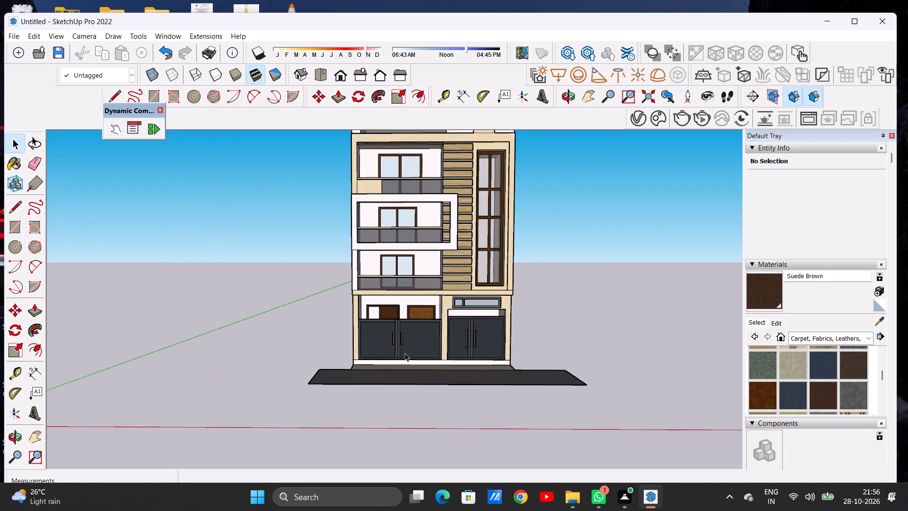
scroll(405, 353, "up", 8)
scroll(463, 371, "up", 8)
scroll(418, 350, "down", 7)
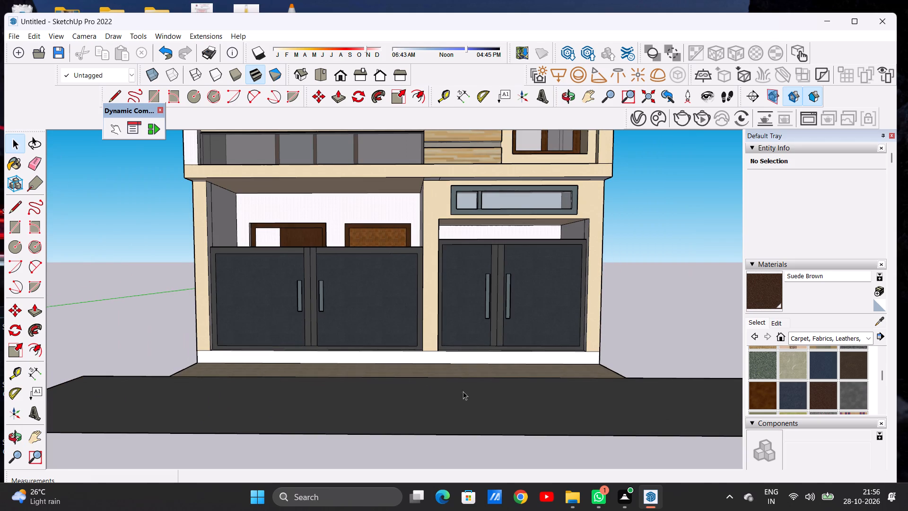
Paint the floor of the lowest balcony, below the white frame, with Fabric Linen.
left_click(765, 363)
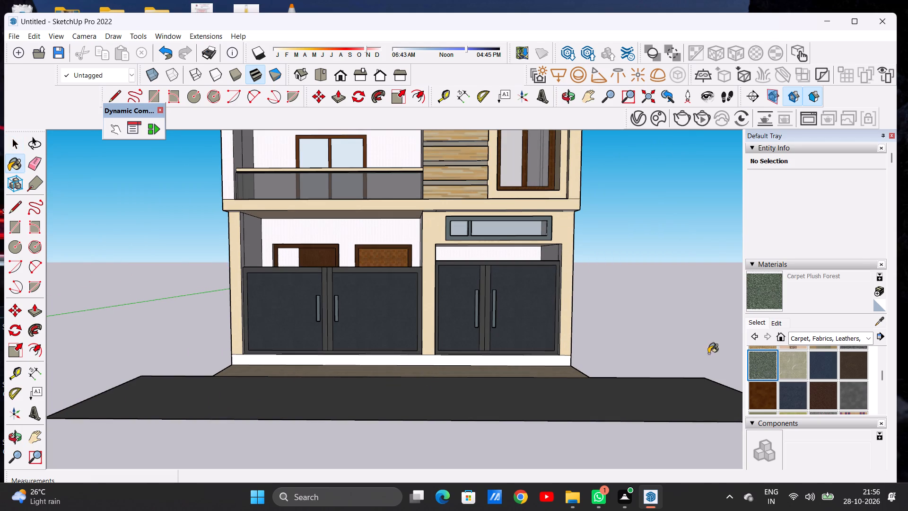
left_click(792, 367)
scroll(570, 375, "down", 7)
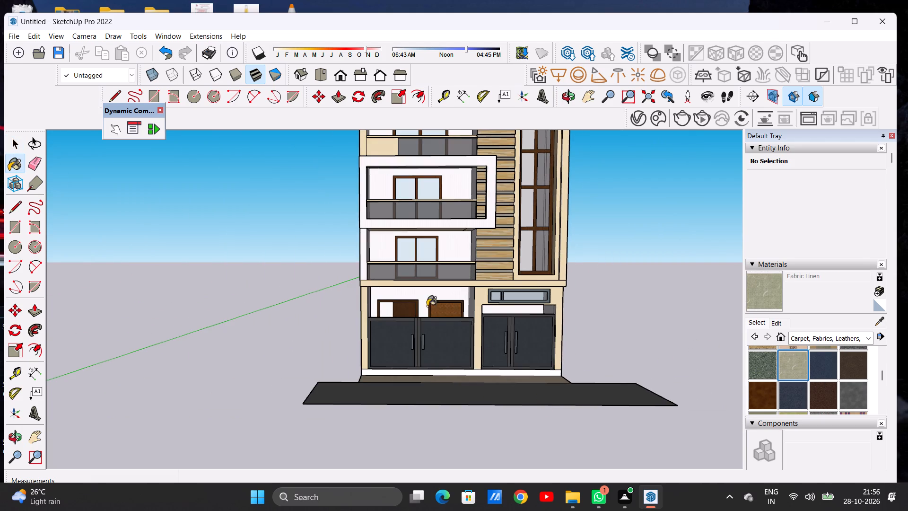
middle_click_drag(401, 234, 267, 361)
scroll(423, 288, "up", 15)
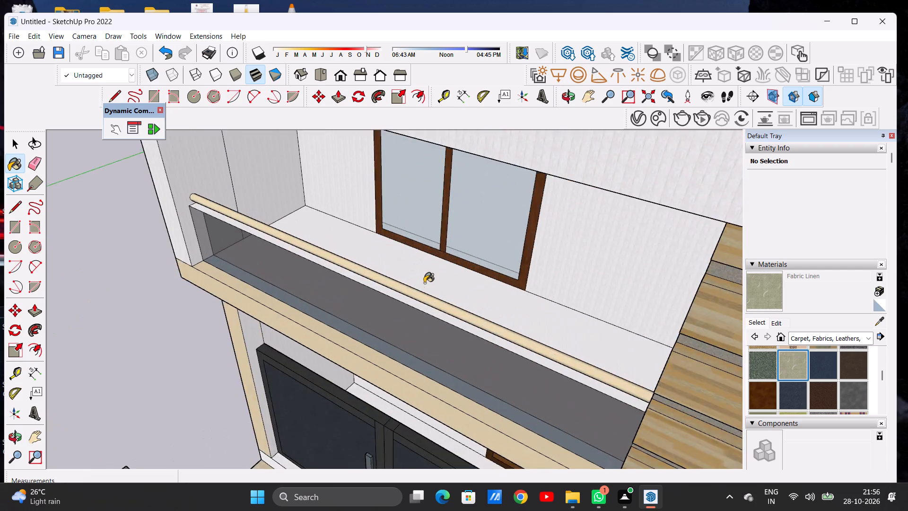
scroll(424, 283, "up", 5)
left_click(436, 284)
scroll(439, 300, "down", 1)
scroll(439, 302, "up", 20)
scroll(439, 302, "up", 1)
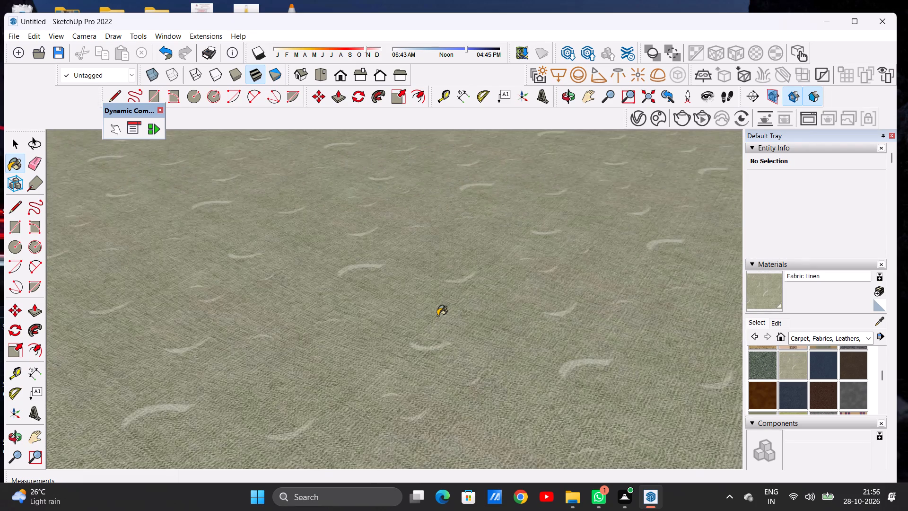
scroll(440, 328, "down", 20)
scroll(440, 328, "down", 7)
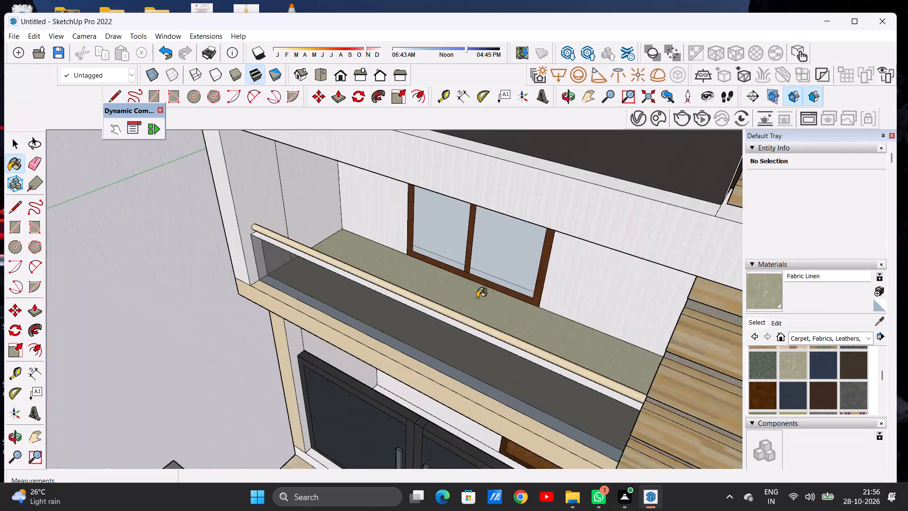
scroll(477, 298, "down", 5)
scroll(452, 297, "up", 1)
scroll(452, 297, "down", 10)
middle_click_drag(504, 275, 619, 230)
scroll(413, 340, "down", 2)
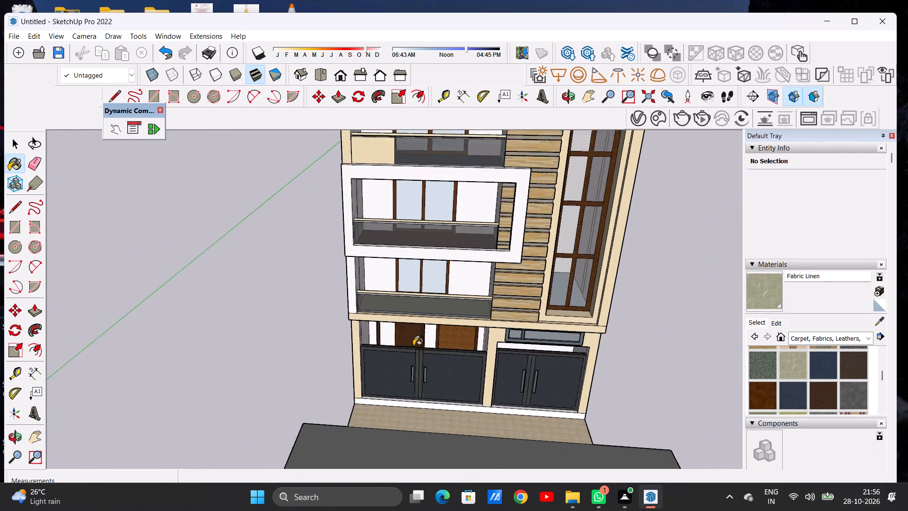
scroll(413, 346, "down", 4)
middle_click_drag(428, 377, 436, 311)
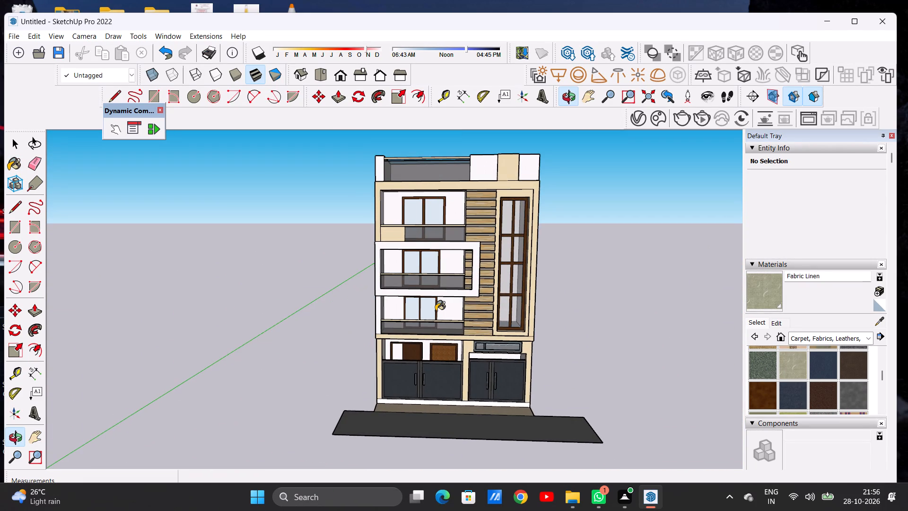
key("space")
Review the balconies, the ground-floor doors and the gates from the front for surfaces still needing a finish.
scroll(434, 301, "up", 6)
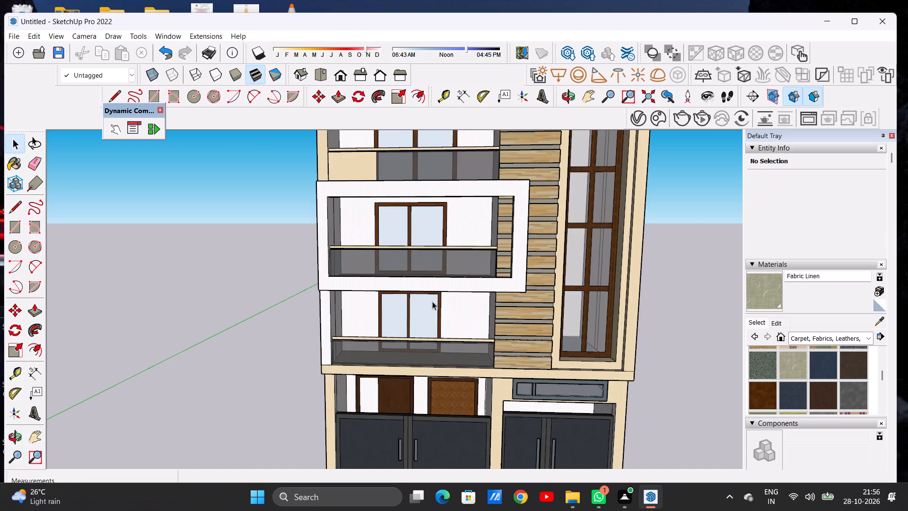
middle_click_drag(434, 295, 422, 323)
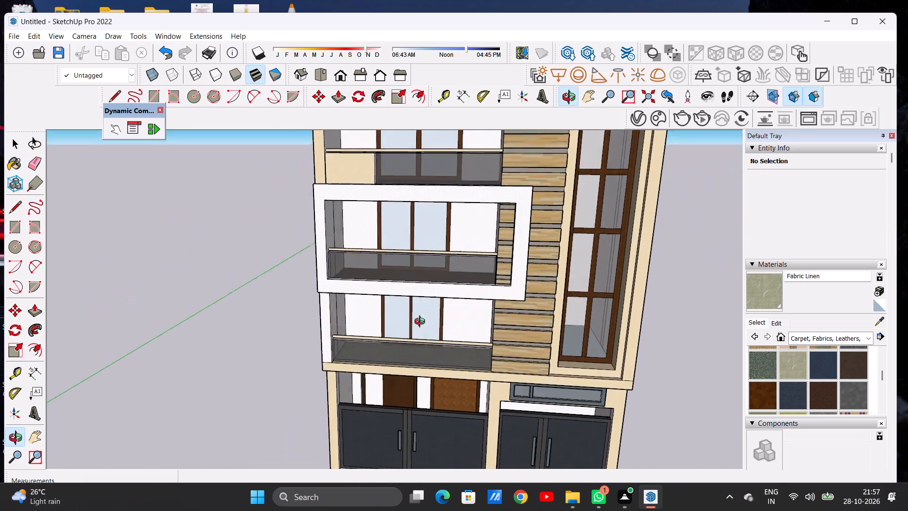
middle_click_drag(422, 323, 447, 292)
scroll(385, 319, "up", 1)
scroll(297, 341, "down", 13)
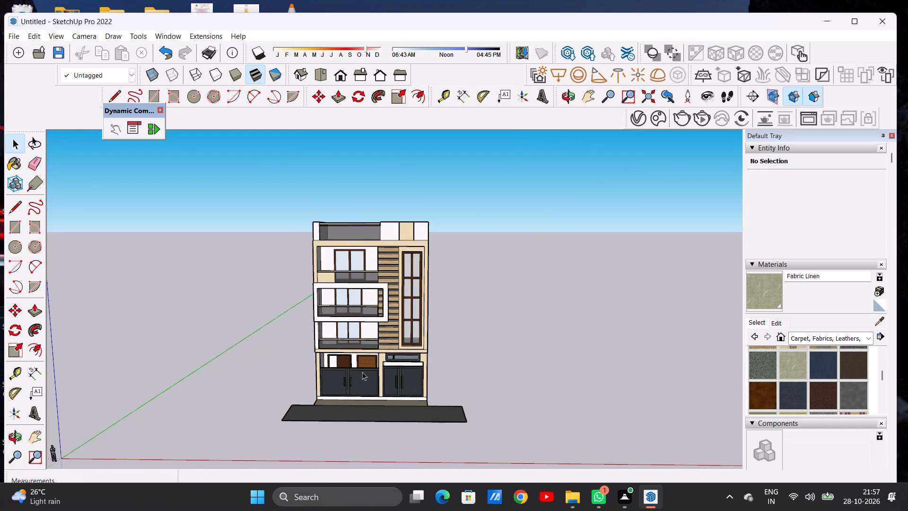
scroll(357, 375, "up", 9)
scroll(353, 358, "down", 1)
scroll(353, 358, "up", 6)
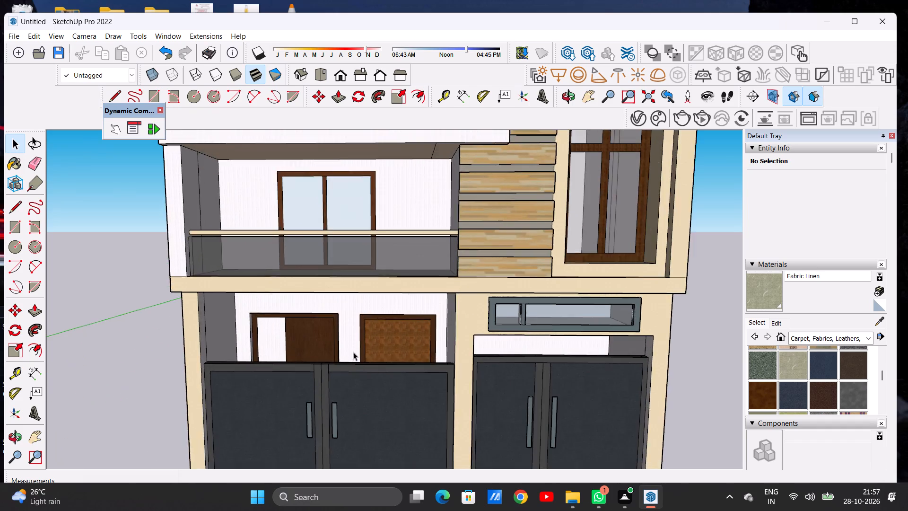
scroll(353, 352, "up", 14)
scroll(344, 352, "down", 9)
scroll(404, 344, "down", 6)
scroll(348, 346, "down", 6)
middle_click_drag(347, 348, 334, 324)
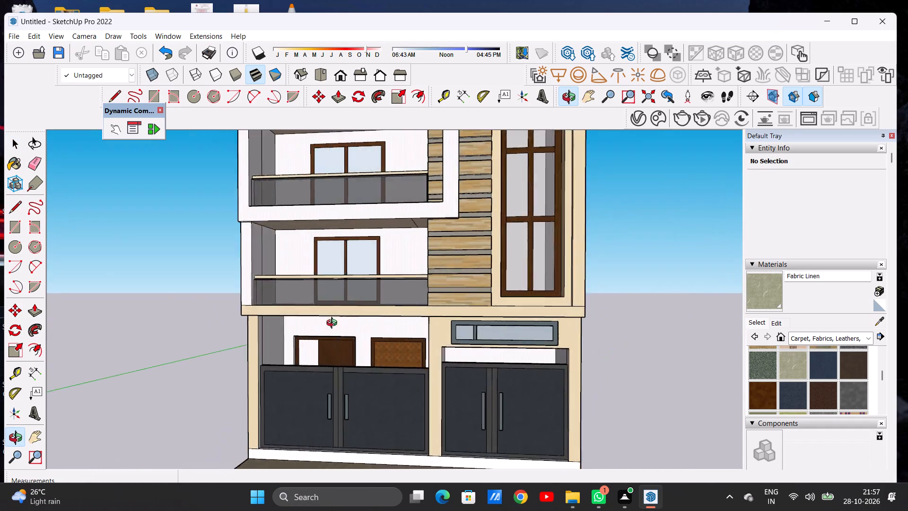
middle_click_drag(334, 324, 337, 344)
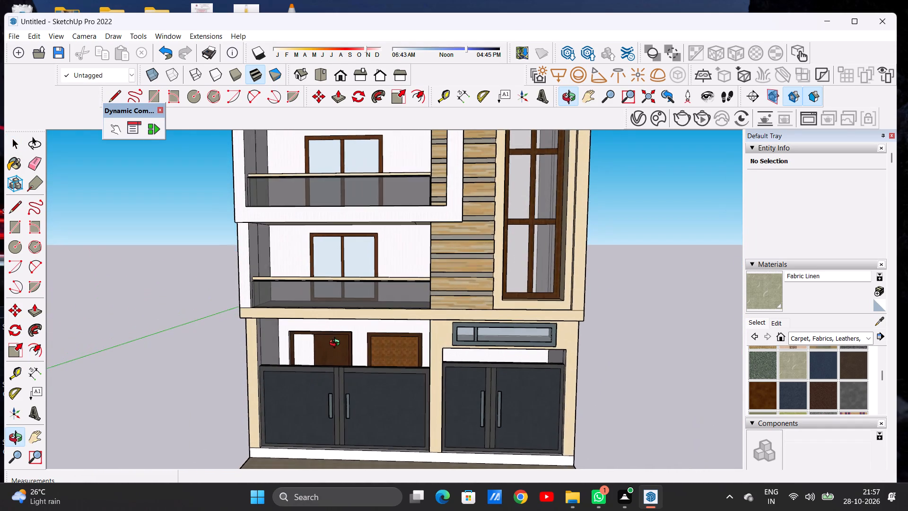
middle_click_drag(337, 344, 337, 344)
scroll(402, 347, "down", 2)
scroll(454, 355, "up", 5)
scroll(457, 355, "down", 1)
scroll(457, 355, "up", 20)
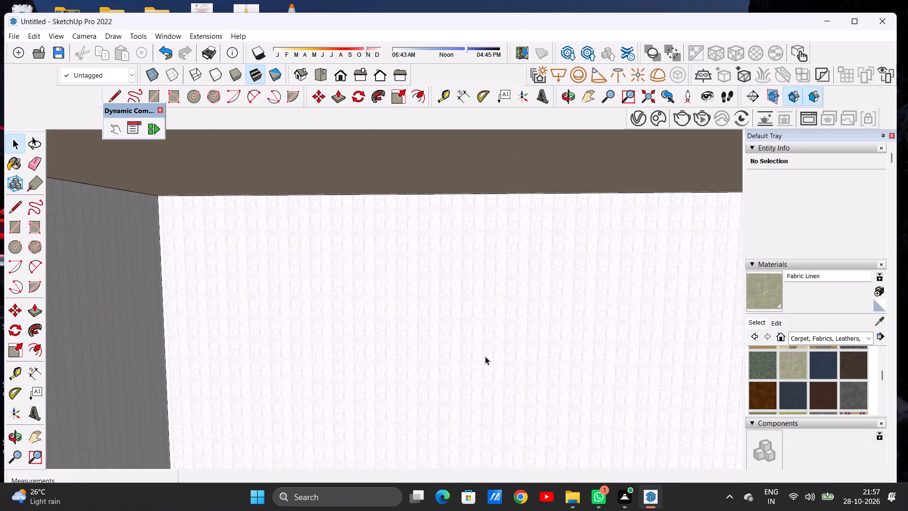
scroll(489, 347, "down", 19)
scroll(423, 352, "down", 3)
scroll(424, 350, "up", 1)
scroll(426, 348, "down", 3)
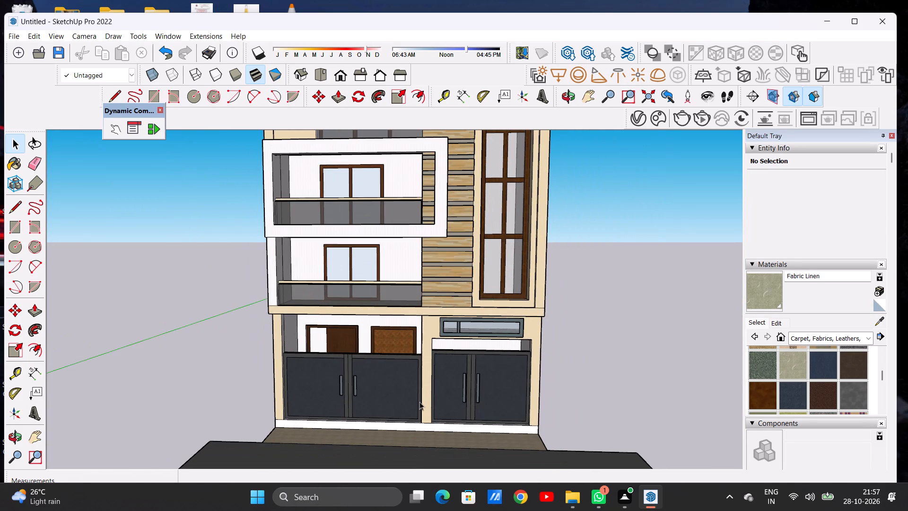
scroll(425, 341, "down", 6)
scroll(429, 385, "up", 9)
scroll(427, 399, "down", 1)
scroll(427, 399, "up", 6)
Paint the front plinth face and the ledge under the wider gate with Concrete Tile from the Tile collection.
middle_click_drag(420, 391, 420, 413)
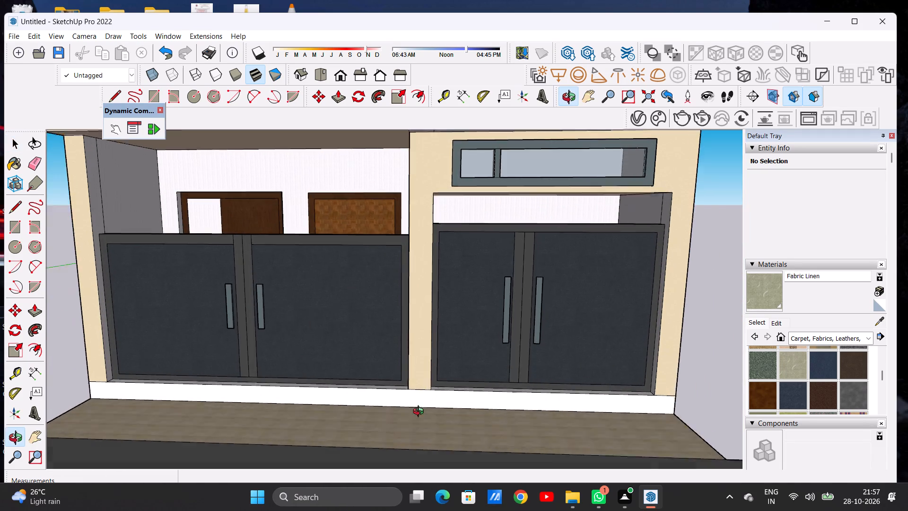
middle_click_drag(420, 413, 424, 451)
scroll(428, 364, "down", 8)
scroll(445, 386, "up", 10)
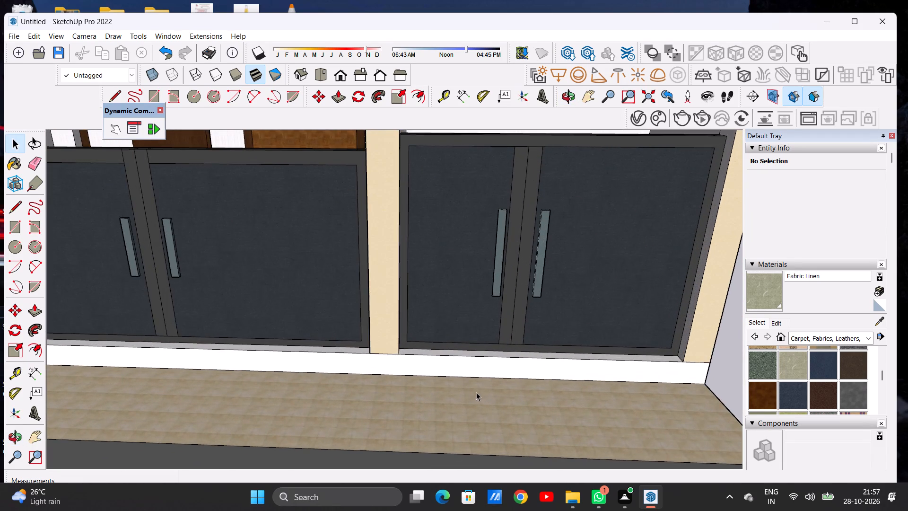
middle_click_drag(476, 391, 474, 432)
left_click(801, 337)
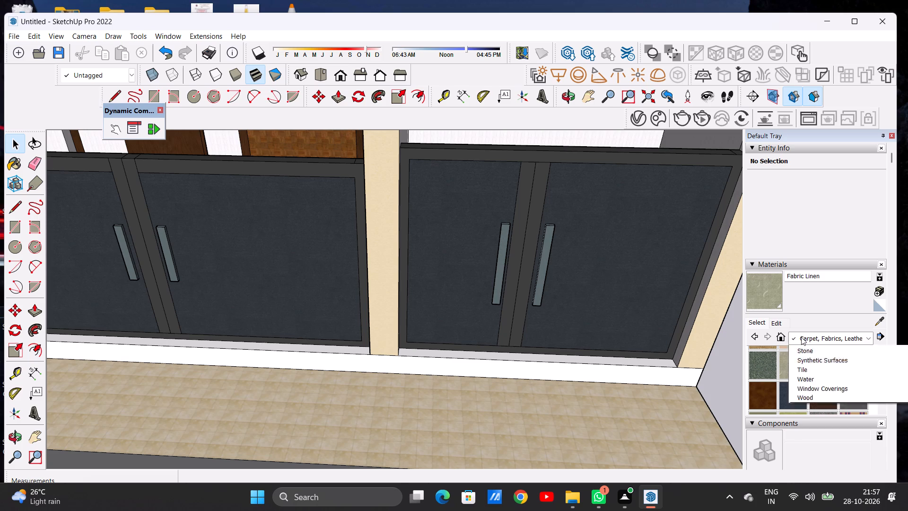
left_click(806, 463)
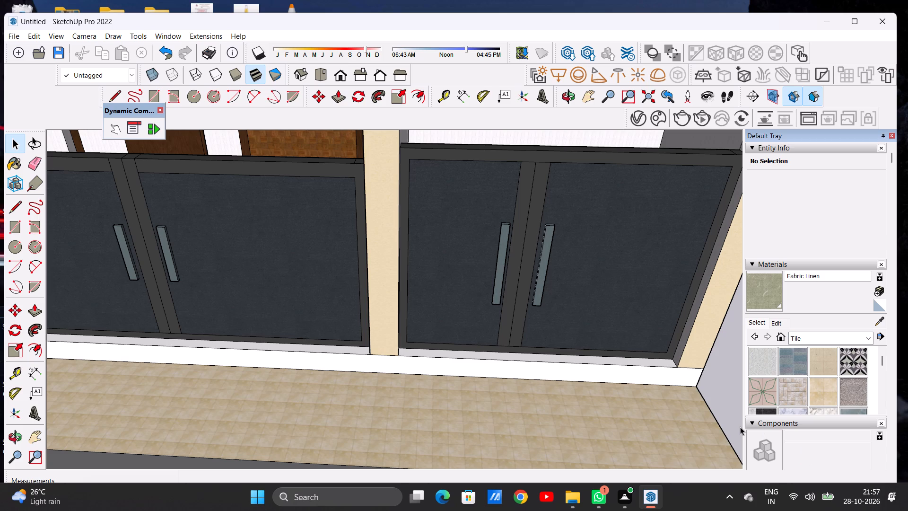
scroll(732, 390, "down", 6)
scroll(591, 379, "down", 4)
scroll(379, 339, "down", 5)
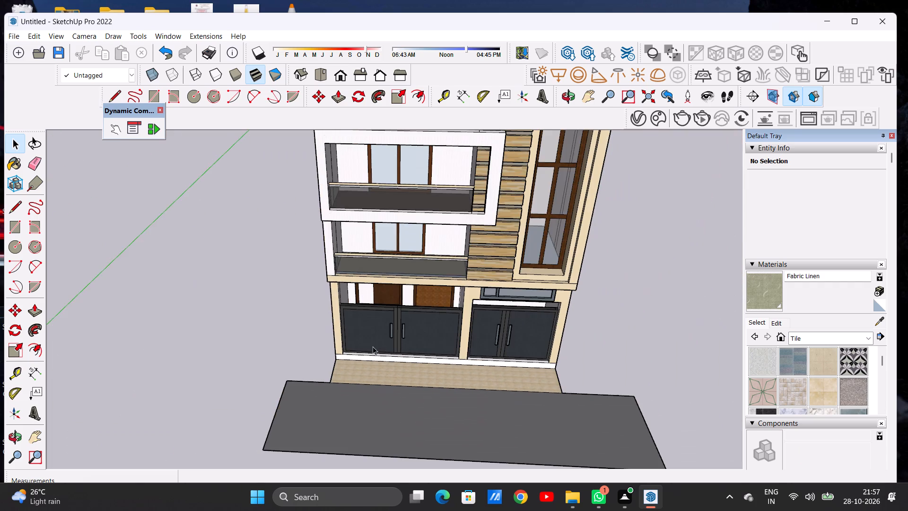
scroll(477, 371, "up", 7)
scroll(420, 347, "up", 5)
middle_click_drag(416, 347, 463, 352)
left_click(821, 361)
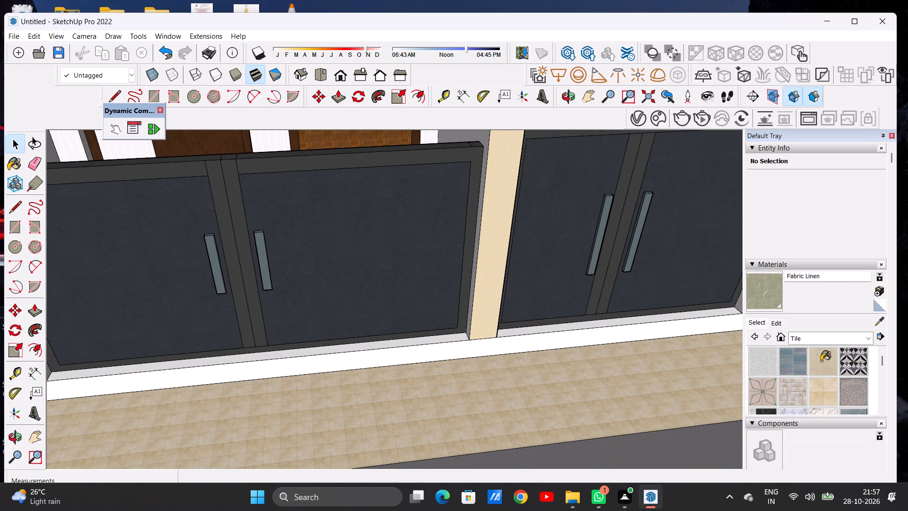
scroll(245, 362, "up", 8)
left_click(260, 373)
left_click(257, 353)
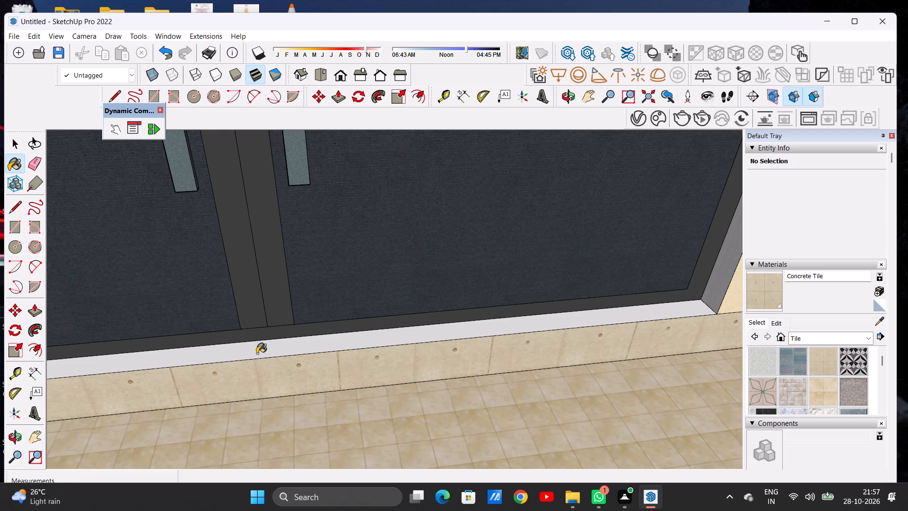
Paint the ledge under the narrower gate with Concrete Tile.
scroll(248, 373, "down", 14)
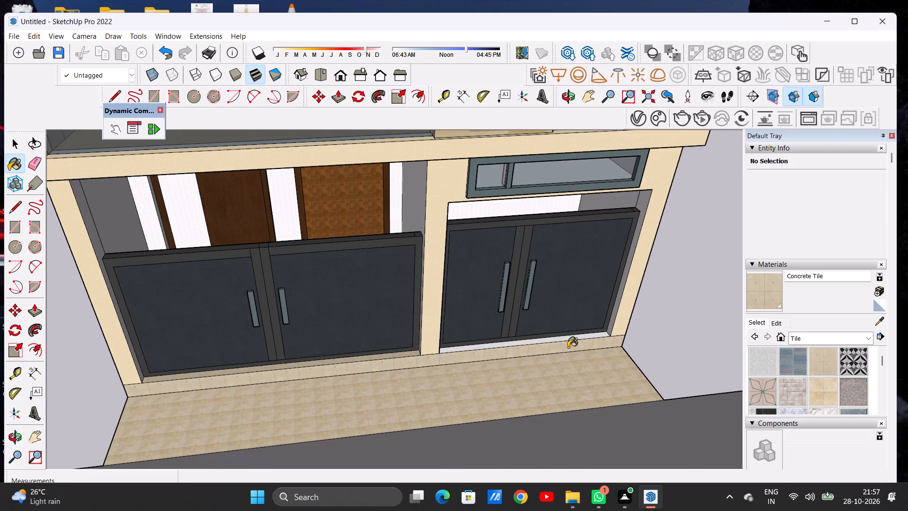
scroll(583, 344, "up", 12)
left_click(611, 331)
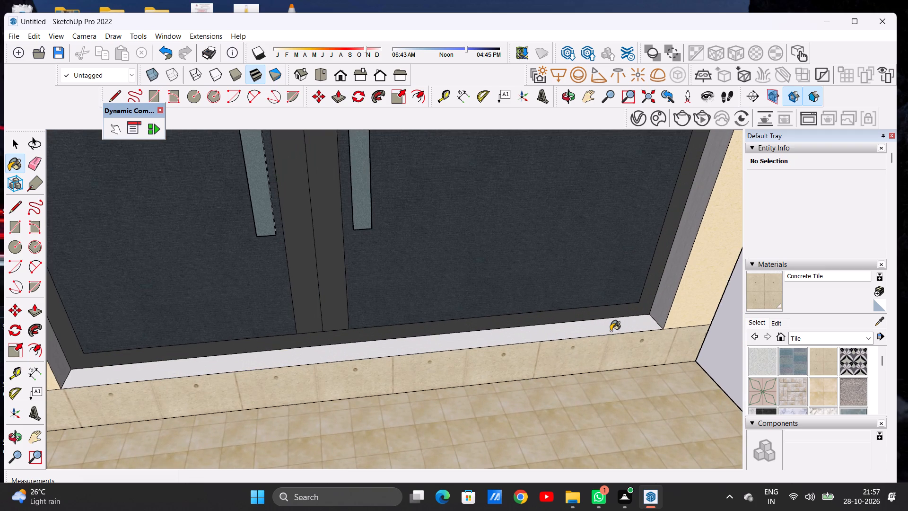
Paint the base strip of the side wall beside the wider gate with Concrete Tile.
scroll(447, 382, "down", 5)
scroll(336, 391, "down", 6)
scroll(410, 380, "down", 2)
middle_click_drag(498, 381, 347, 311)
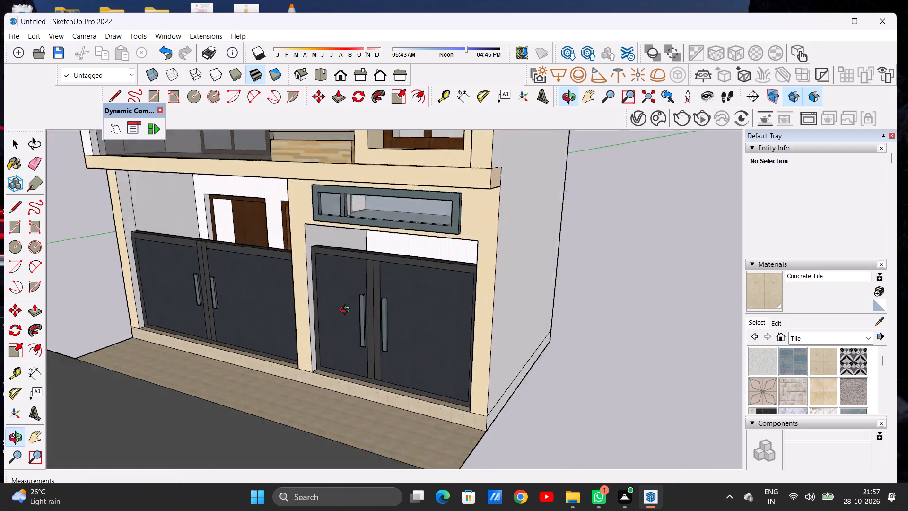
middle_click_drag(347, 311, 185, 320)
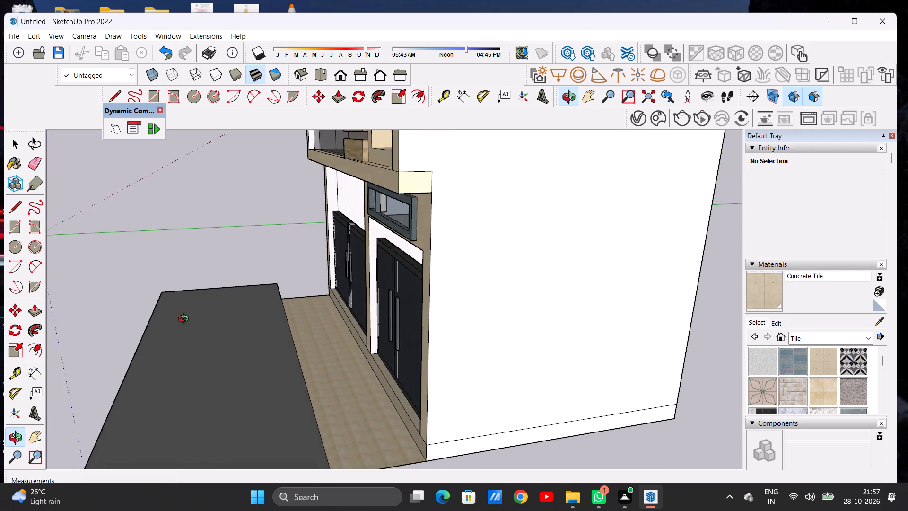
middle_click_drag(185, 320, 411, 309)
scroll(496, 346, "down", 9)
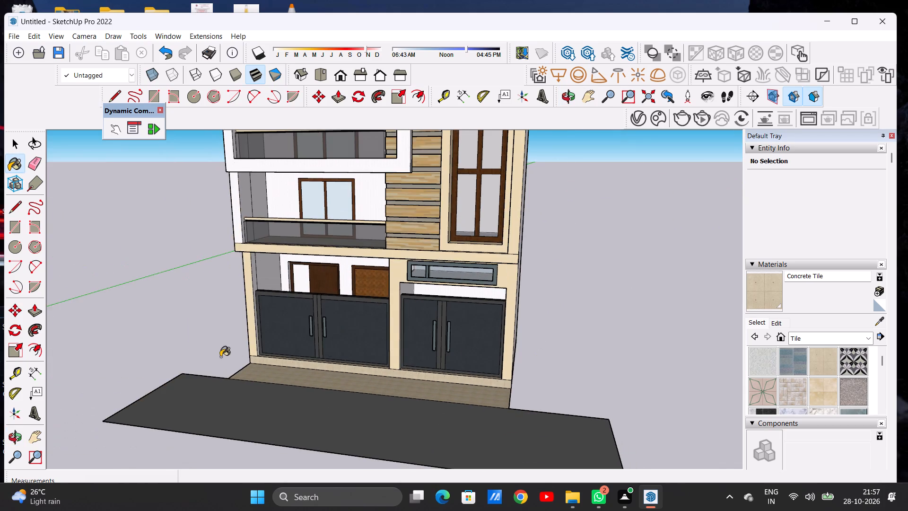
middle_click_drag(219, 357, 285, 356)
scroll(270, 370, "up", 7)
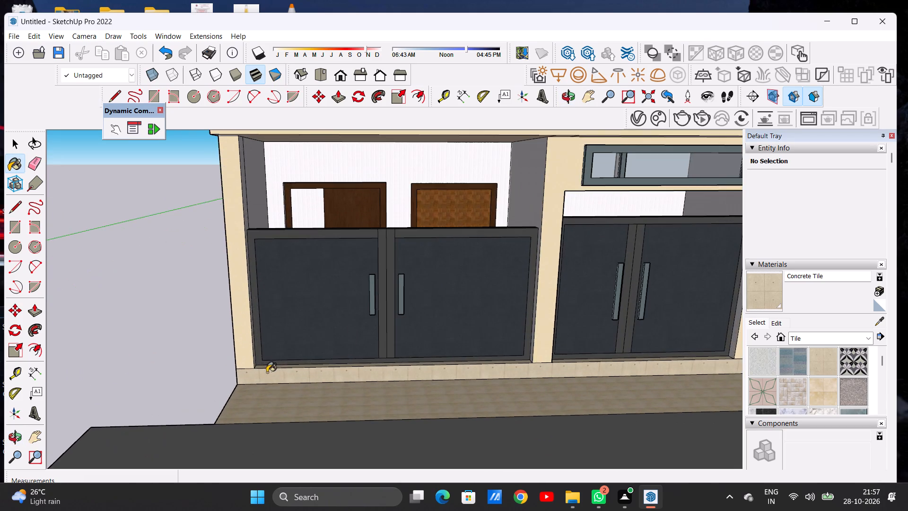
middle_click_drag(217, 376, 412, 357)
scroll(339, 407, "up", 7)
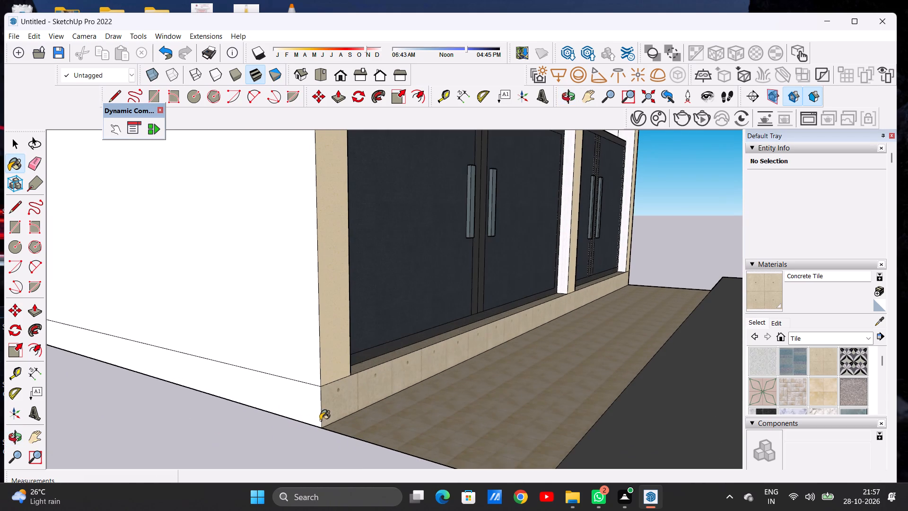
left_click(310, 416)
scroll(310, 416, "down", 20)
scroll(310, 416, "down", 1)
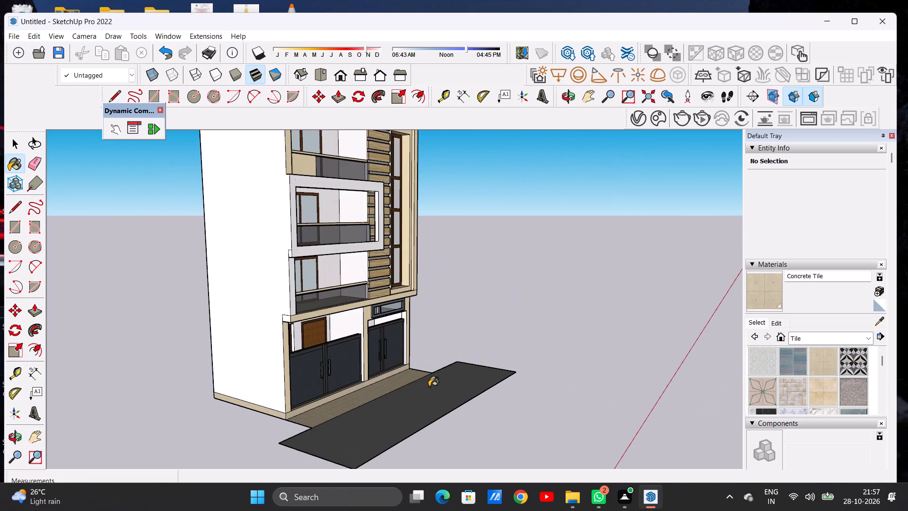
Paint the base strip of the side wall beside the narrower gate with Concrete Tile.
middle_click_drag(428, 387, 90, 369)
middle_click_drag(445, 379, 329, 384)
scroll(443, 424, "up", 5)
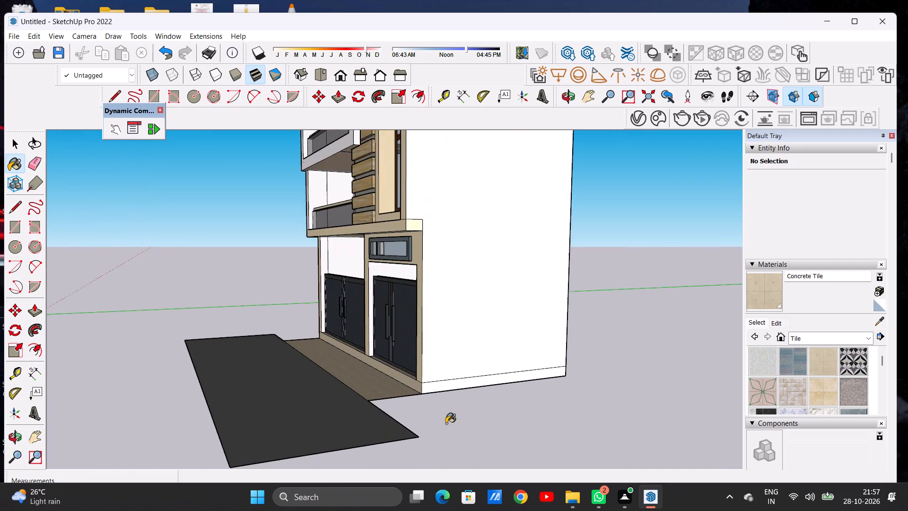
scroll(446, 423, "up", 10)
scroll(417, 379, "down", 1)
scroll(417, 379, "up", 4)
left_click(417, 379)
scroll(299, 406, "down", 13)
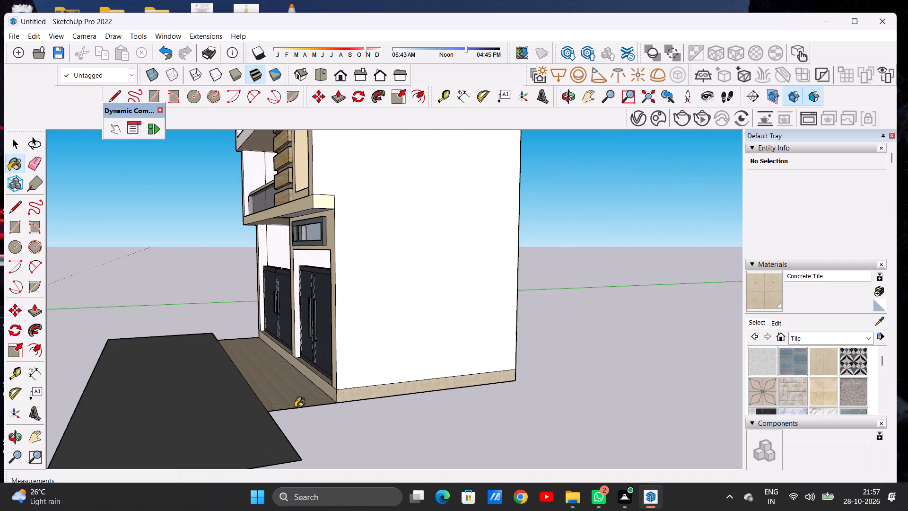
Paint the base strip of the building's rear wall with Concrete Tile.
middle_click_drag(515, 366, 268, 405)
scroll(372, 402, "up", 5)
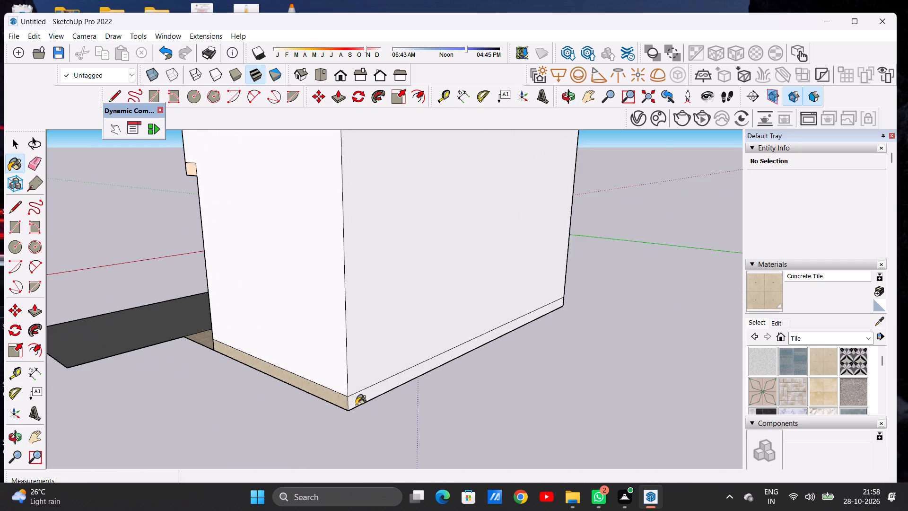
scroll(356, 405, "up", 6)
left_click(350, 404)
scroll(381, 403, "down", 16)
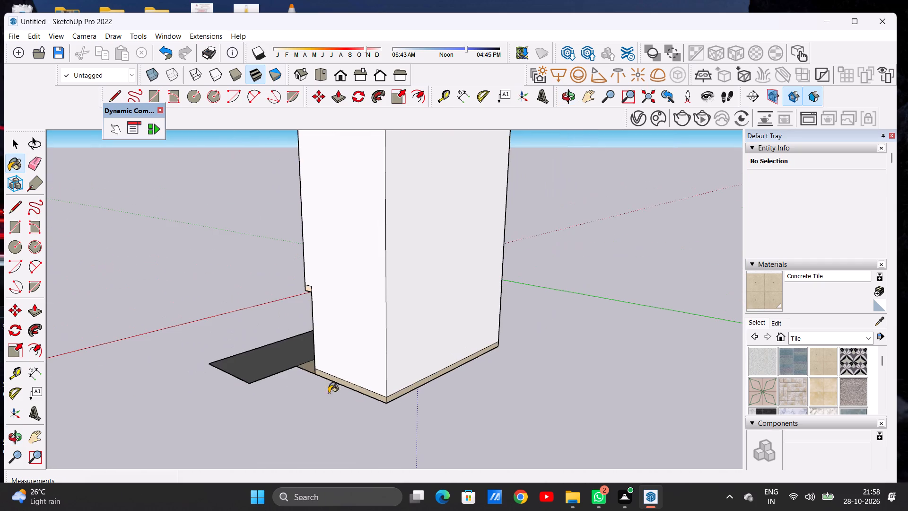
Review the whole building and the surrounding ground from the front.
middle_click_drag(244, 376, 543, 376)
middle_click_drag(300, 354, 569, 357)
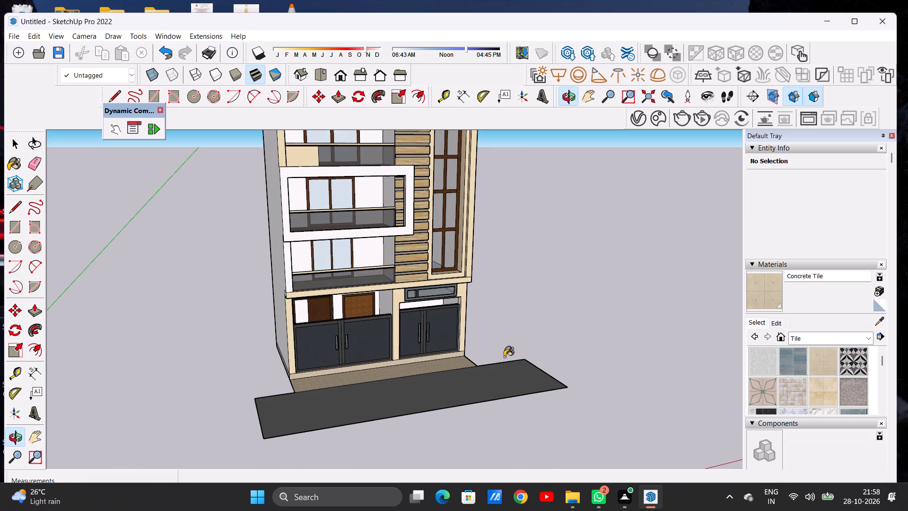
middle_click_drag(261, 381, 183, 347)
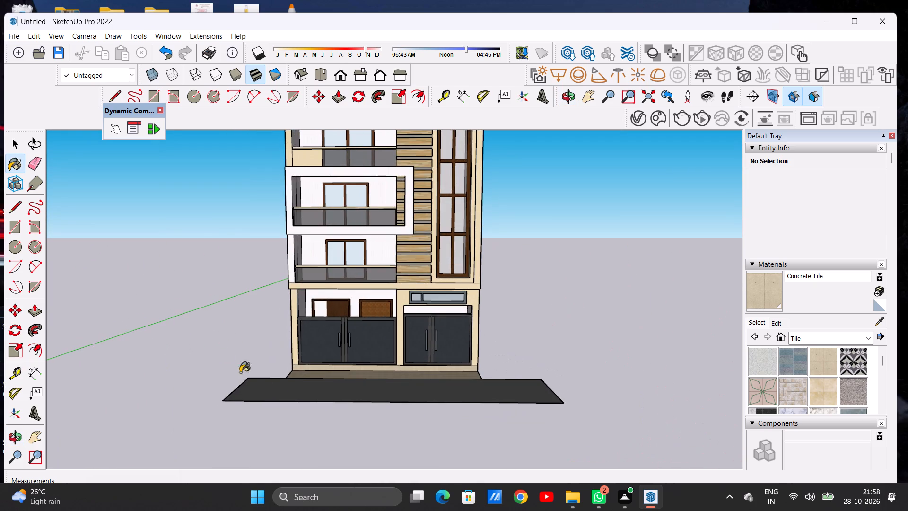
scroll(357, 390, "down", 11)
scroll(361, 391, "up", 6)
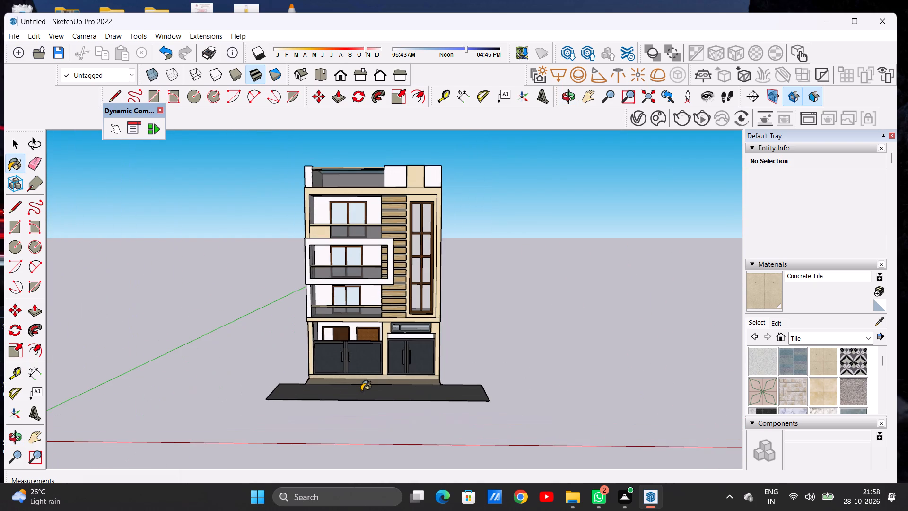
key("space")
scroll(258, 366, "down", 8)
scroll(210, 383, "down", 3)
scroll(375, 347, "up", 8)
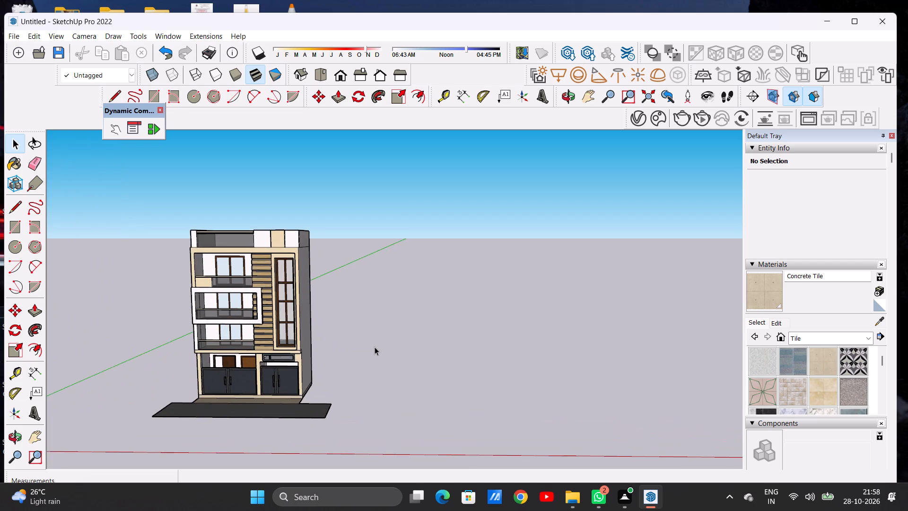
middle_click_drag(257, 355, 251, 352)
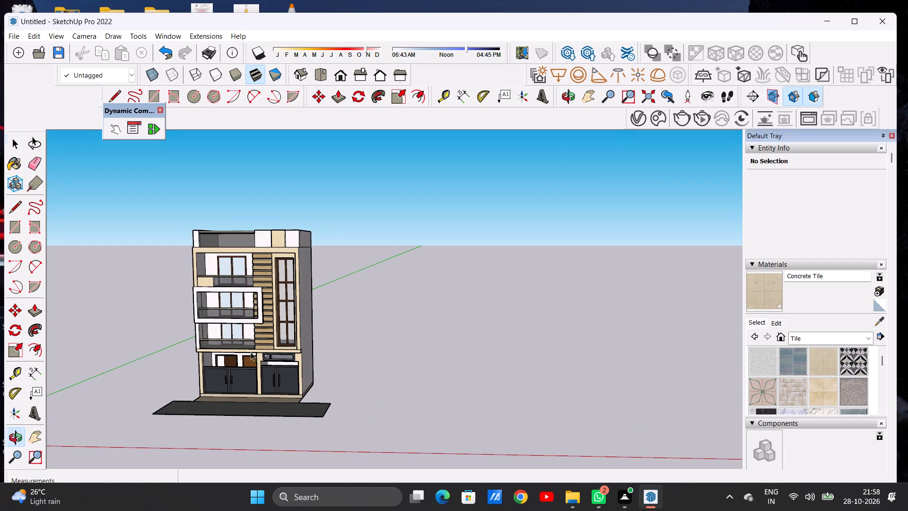
scroll(442, 353, "down", 5)
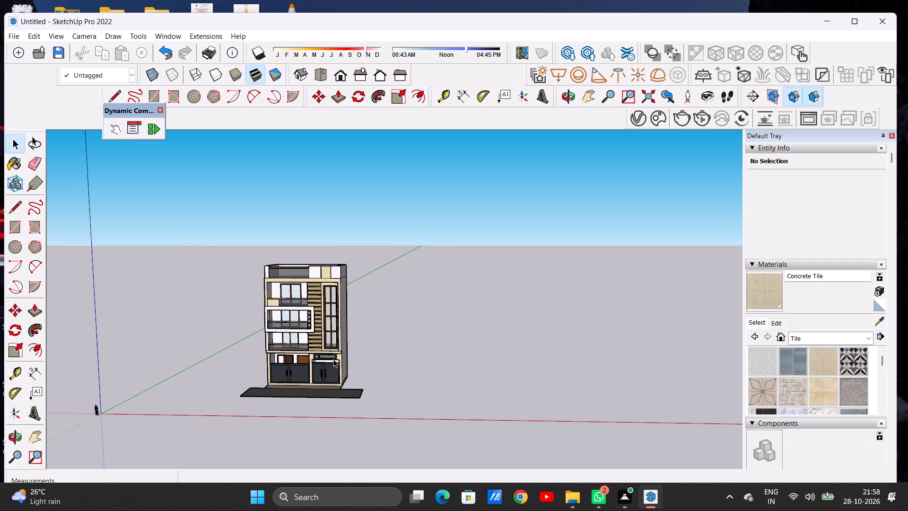
scroll(291, 386, "down", 6)
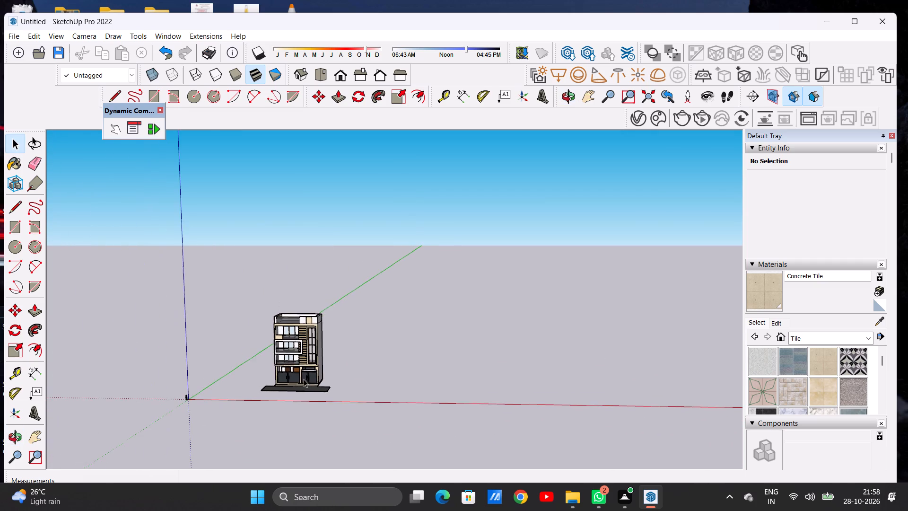
scroll(368, 377, "up", 8)
scroll(390, 359, "down", 1)
scroll(390, 359, "up", 3)
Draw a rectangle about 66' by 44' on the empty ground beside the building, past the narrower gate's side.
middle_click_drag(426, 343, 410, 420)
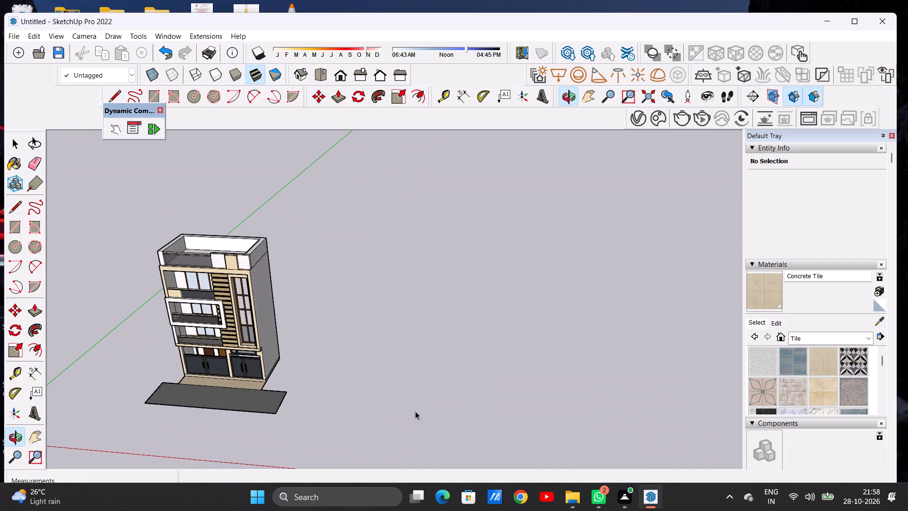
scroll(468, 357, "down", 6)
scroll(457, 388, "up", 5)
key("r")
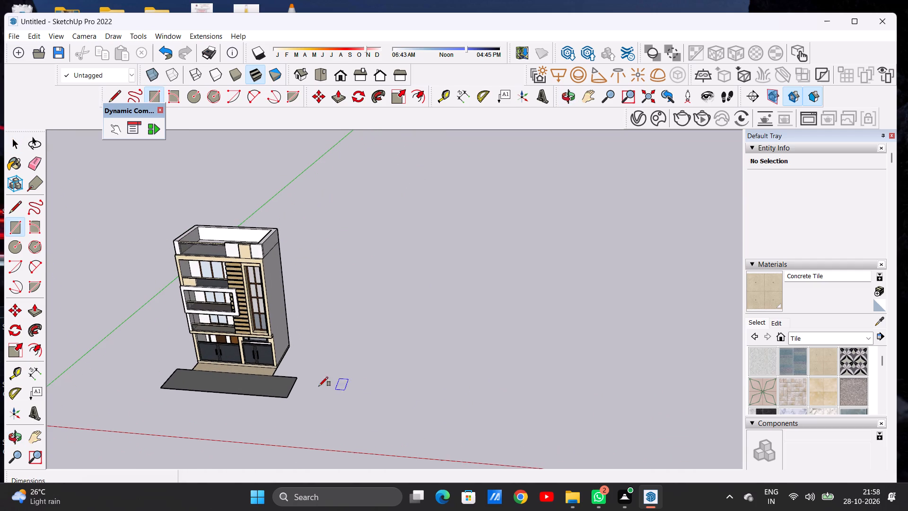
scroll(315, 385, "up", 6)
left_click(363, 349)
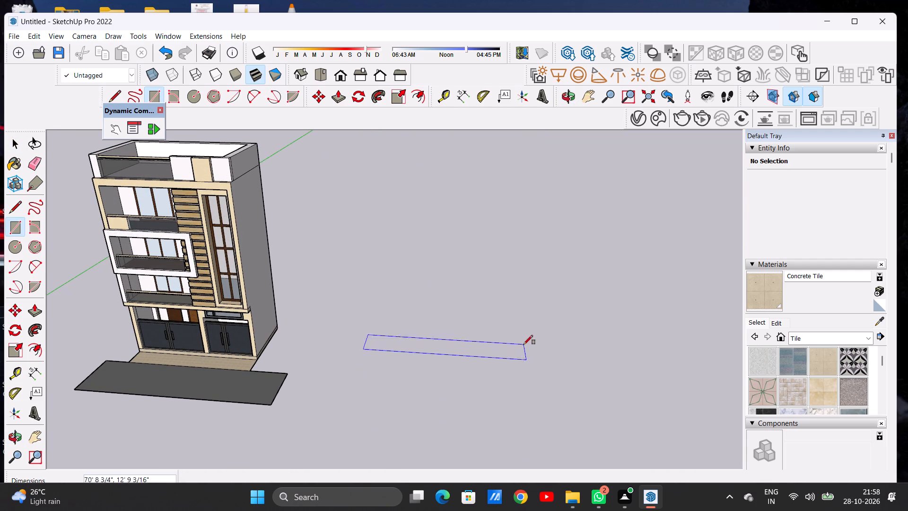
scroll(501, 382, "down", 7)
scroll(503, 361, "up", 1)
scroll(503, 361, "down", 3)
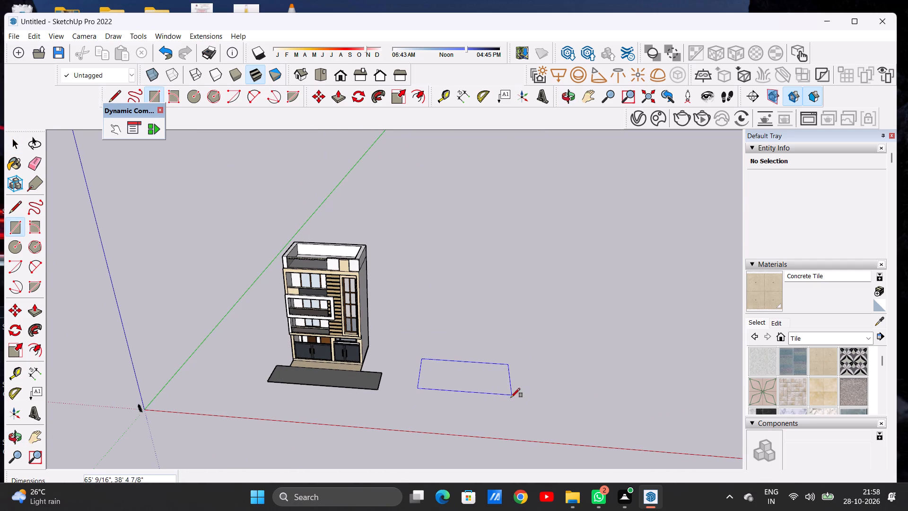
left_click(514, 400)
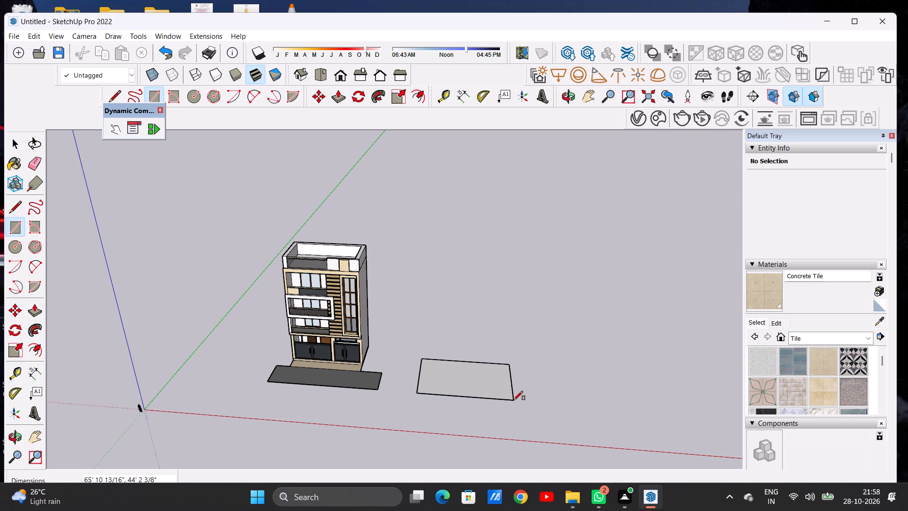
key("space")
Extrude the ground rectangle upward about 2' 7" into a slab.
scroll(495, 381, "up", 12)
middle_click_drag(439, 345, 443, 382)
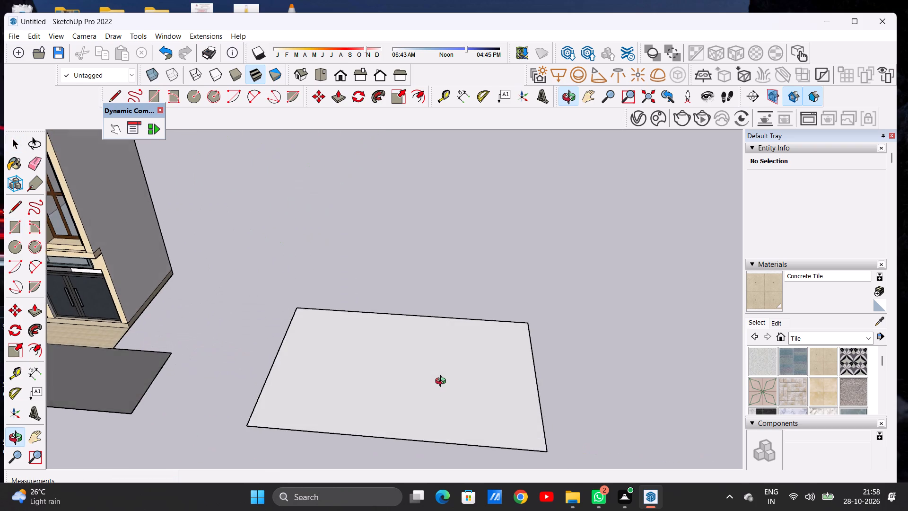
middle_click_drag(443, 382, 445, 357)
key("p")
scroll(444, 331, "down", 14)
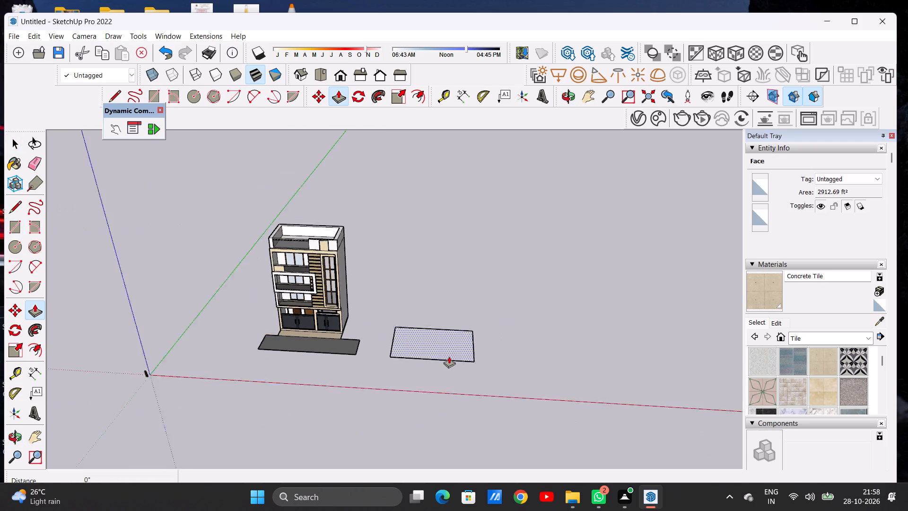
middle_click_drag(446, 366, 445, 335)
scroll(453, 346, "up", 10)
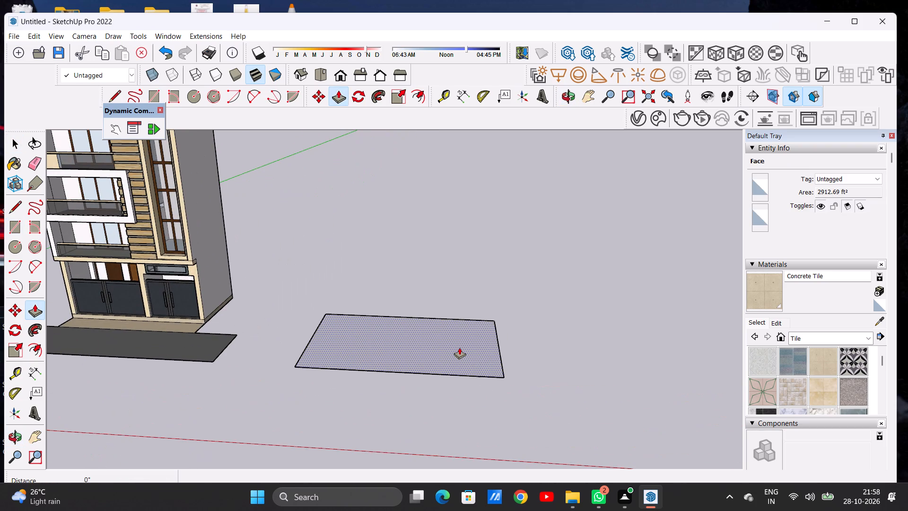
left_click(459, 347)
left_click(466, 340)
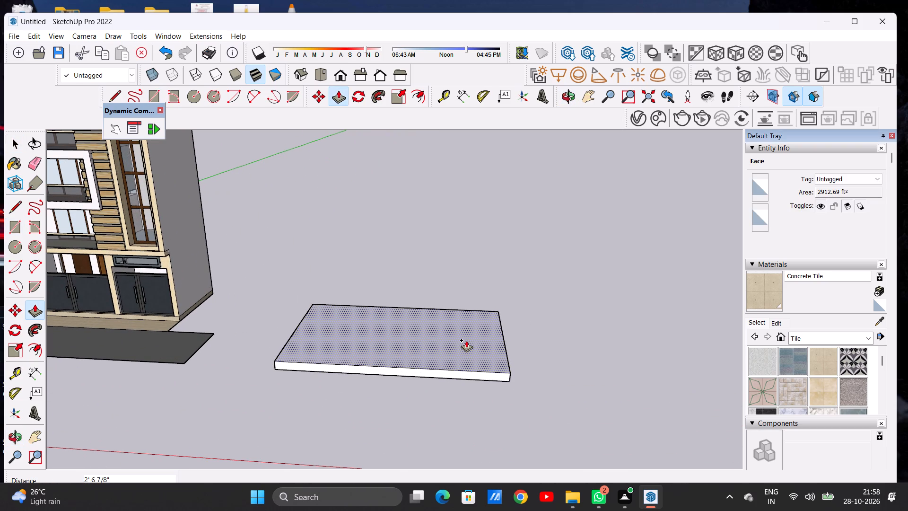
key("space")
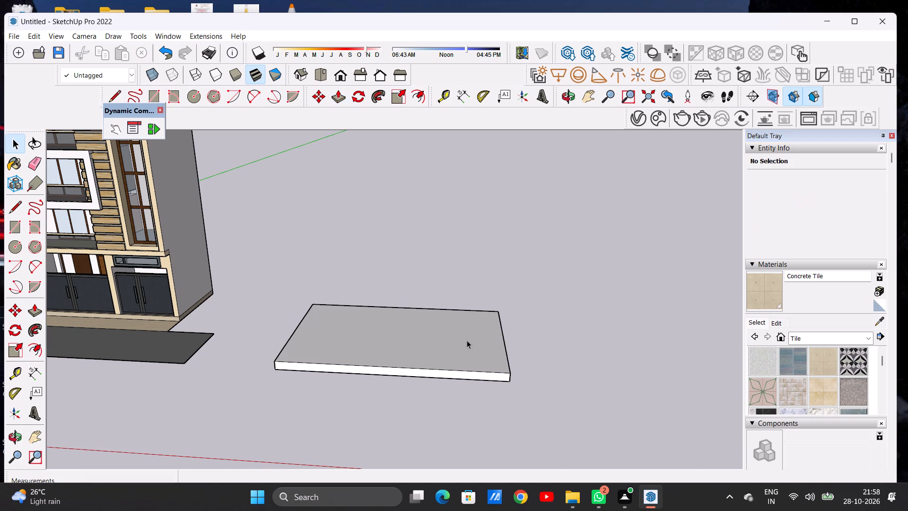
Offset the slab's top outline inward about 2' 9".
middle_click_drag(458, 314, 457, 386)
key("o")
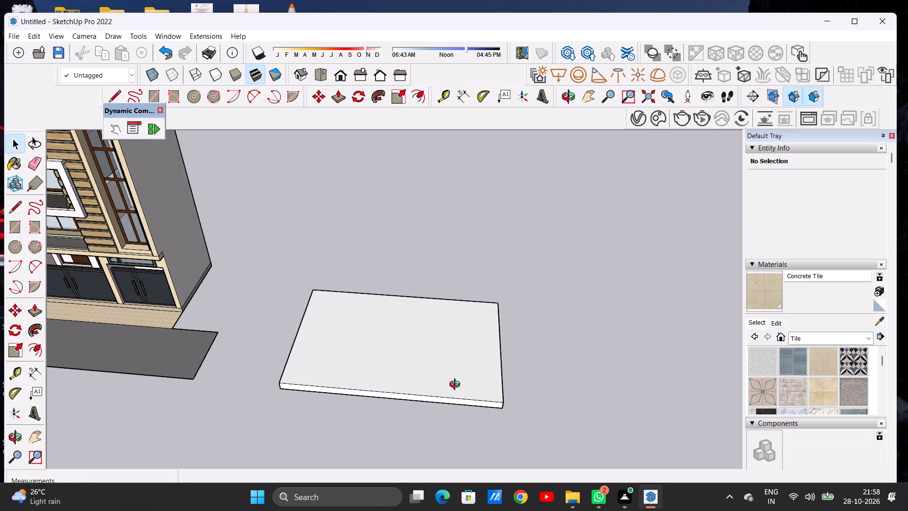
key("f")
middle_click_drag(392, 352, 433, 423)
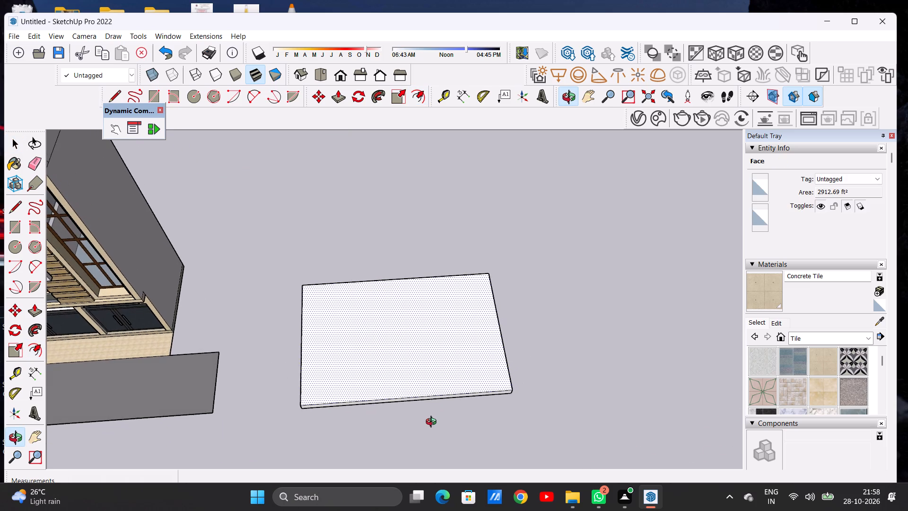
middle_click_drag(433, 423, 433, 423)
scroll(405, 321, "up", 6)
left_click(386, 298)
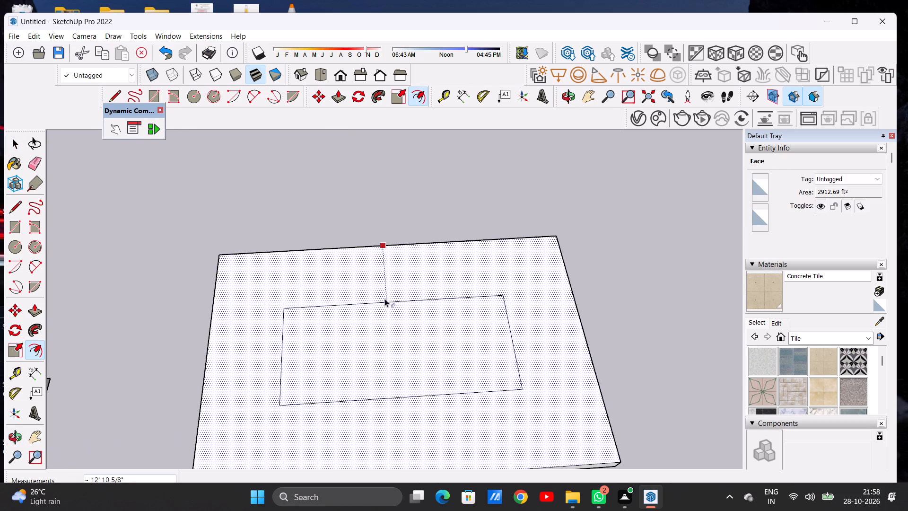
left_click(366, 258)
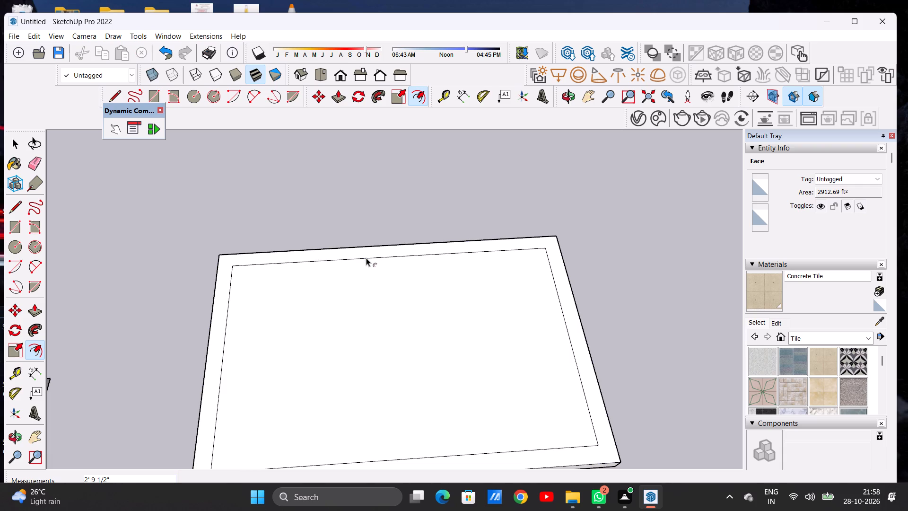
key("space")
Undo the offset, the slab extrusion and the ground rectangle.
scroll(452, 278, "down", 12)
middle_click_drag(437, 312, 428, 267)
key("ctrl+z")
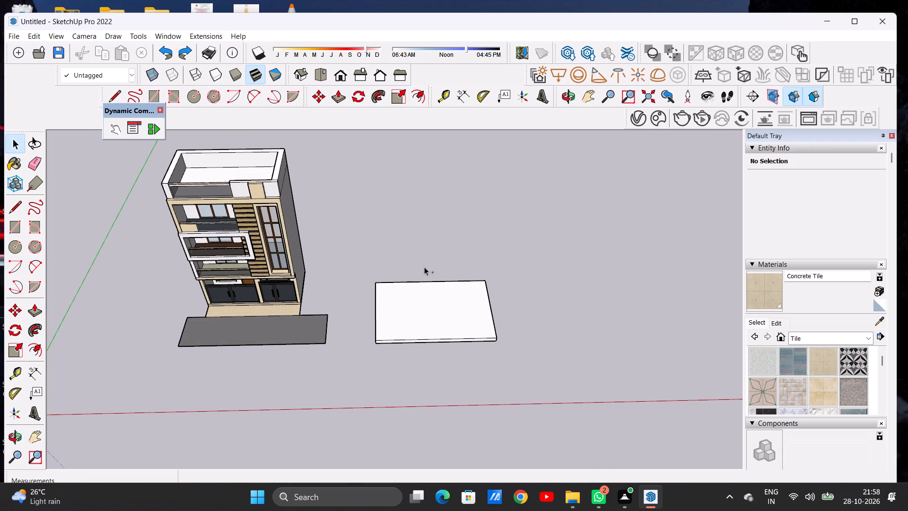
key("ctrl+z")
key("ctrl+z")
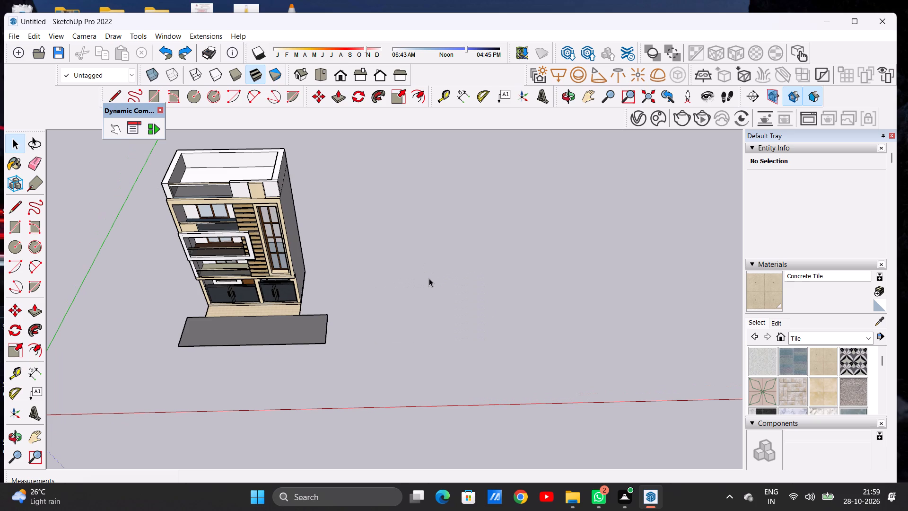
Draw a long, narrow rectangle on the empty ground beside the building.
key("r")
scroll(408, 345, "up", 5)
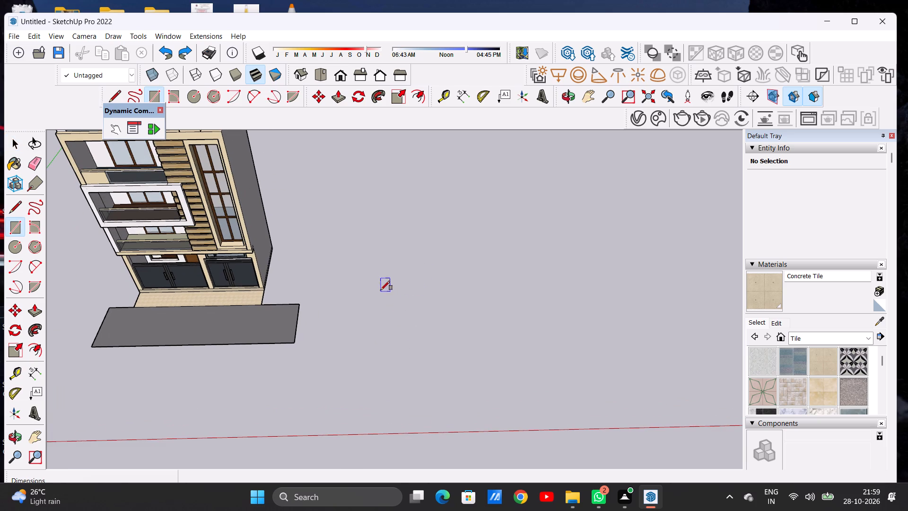
left_click(379, 282)
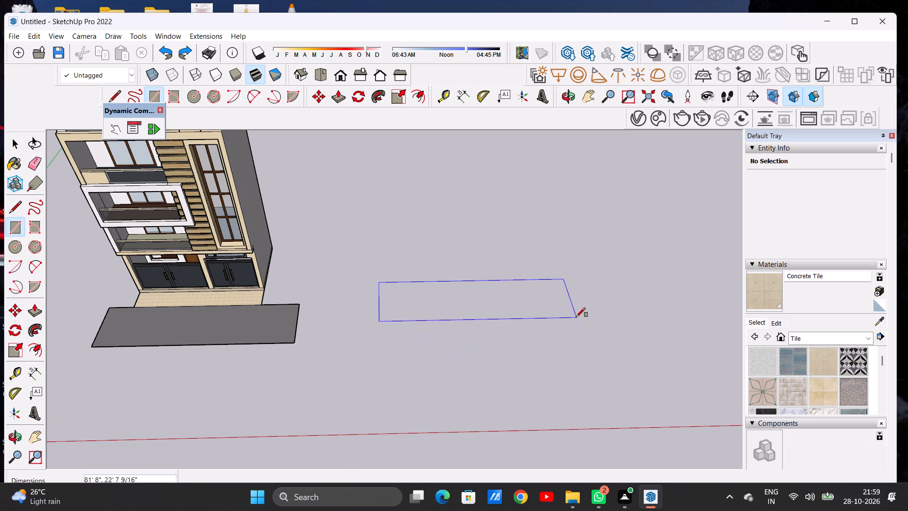
left_click(572, 330)
key("space")
Extrude the long ground rectangle beside the building upward about 3' 6" into a slab.
scroll(425, 341, "down", 4)
scroll(425, 341, "up", 1)
middle_click_drag(422, 343, 412, 239)
scroll(484, 313, "up", 7)
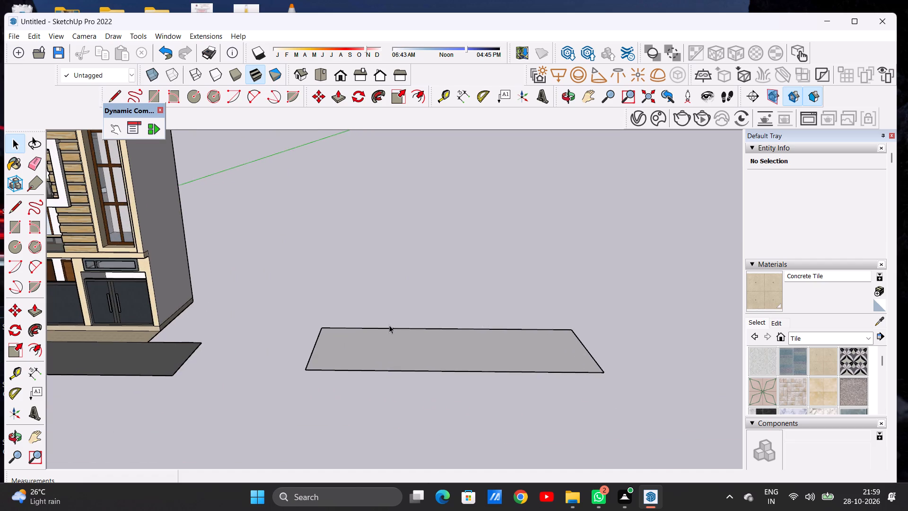
middle_click_drag(389, 325, 389, 415)
scroll(323, 350, "down", 7)
scroll(446, 353, "up", 4)
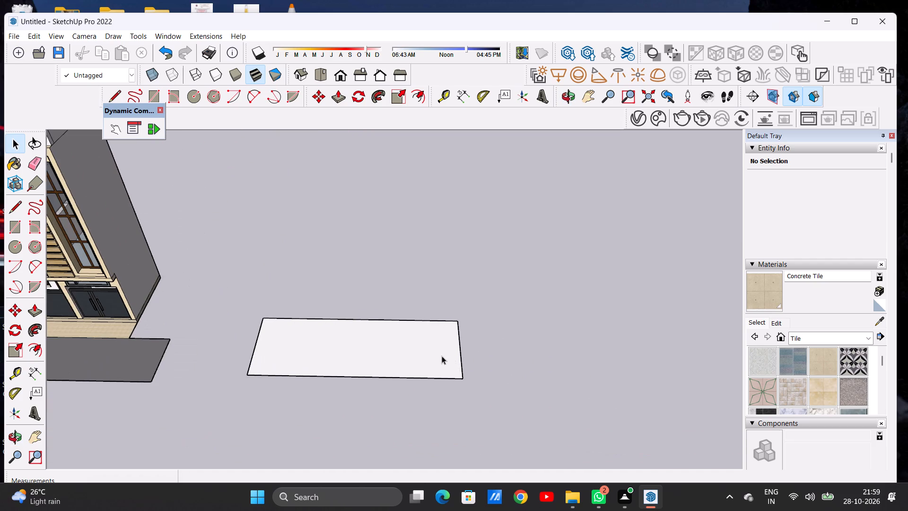
scroll(520, 372, "down", 12)
scroll(476, 375, "up", 6)
scroll(476, 375, "down", 1)
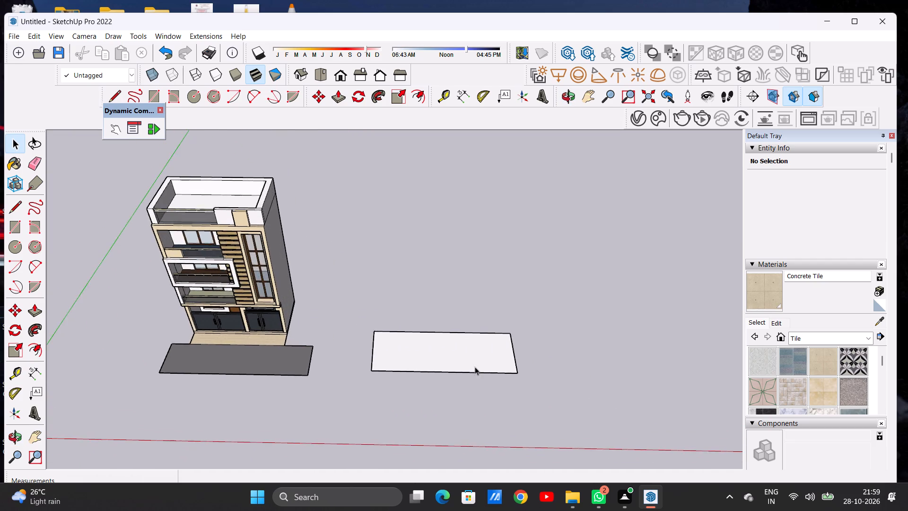
scroll(475, 367, "up", 7)
middle_click_drag(475, 367, 478, 347)
scroll(480, 345, "up", 5)
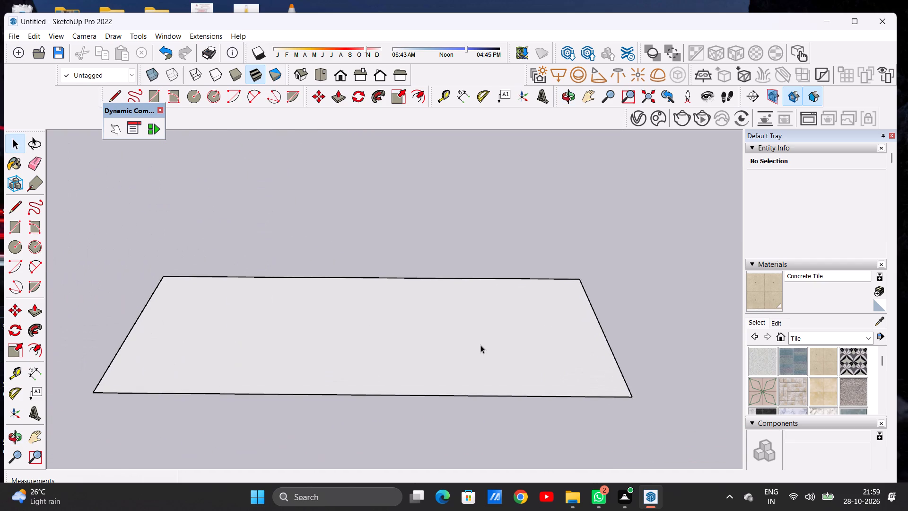
key("p")
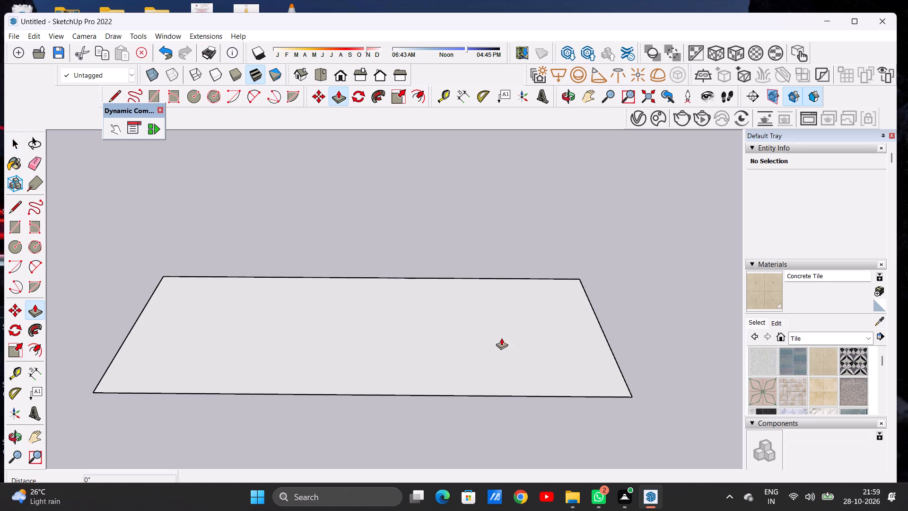
left_click(570, 358)
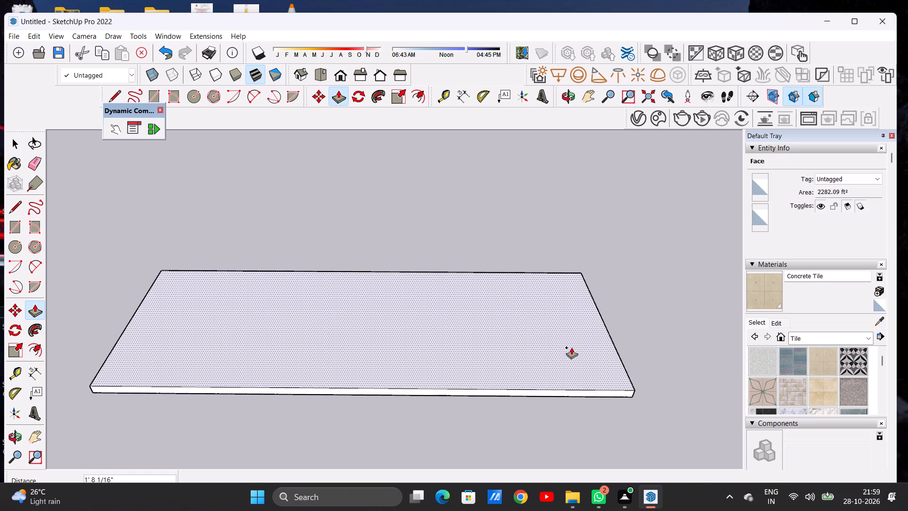
middle_click_drag(586, 359, 588, 351)
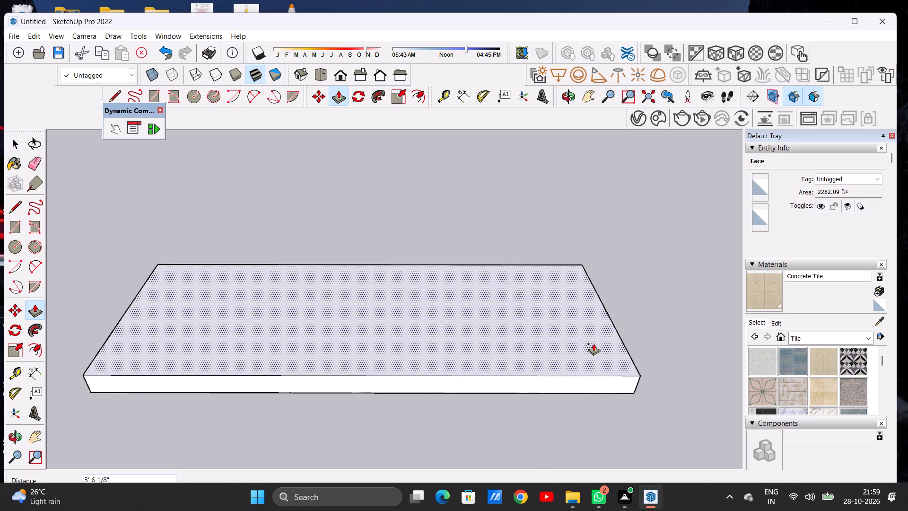
left_click(594, 343)
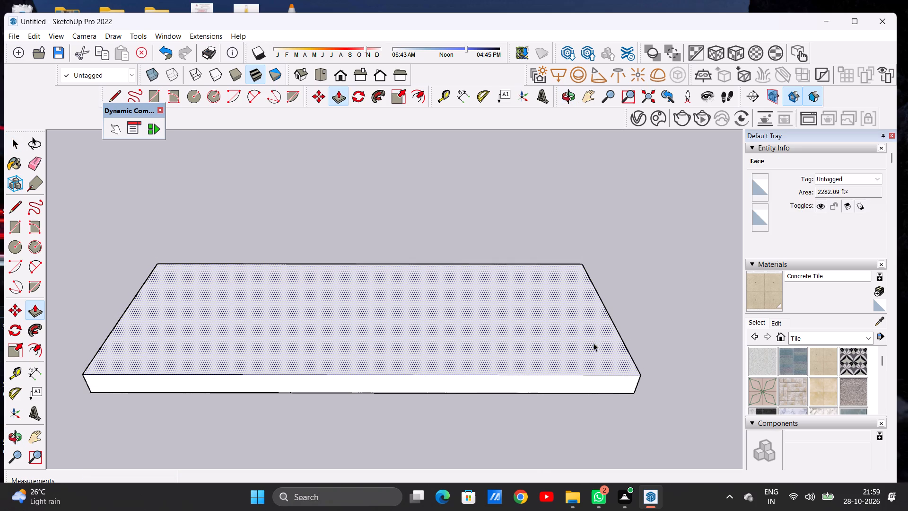
key("space")
Offset the slab's top outline inward about 2' 8" to form a border.
scroll(637, 335, "down", 7)
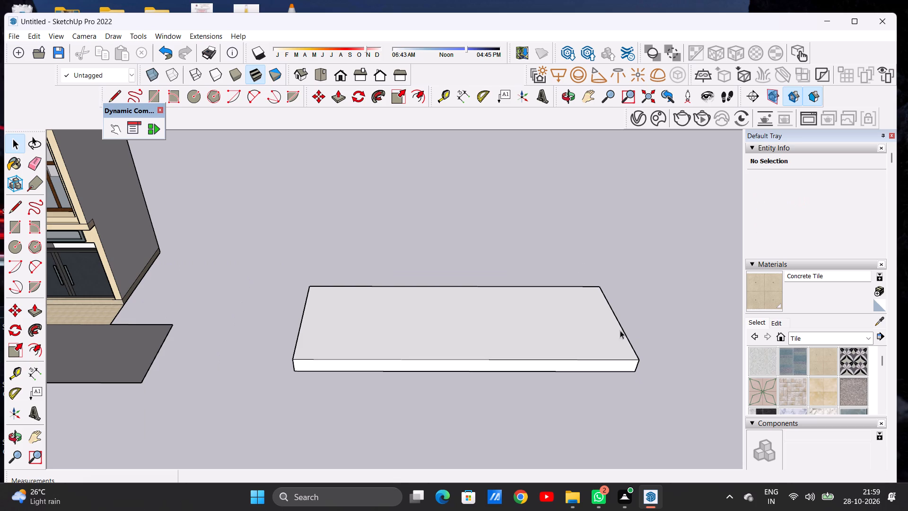
scroll(595, 320, "down", 7)
middle_click_drag(504, 312, 499, 393)
scroll(513, 328, "up", 6)
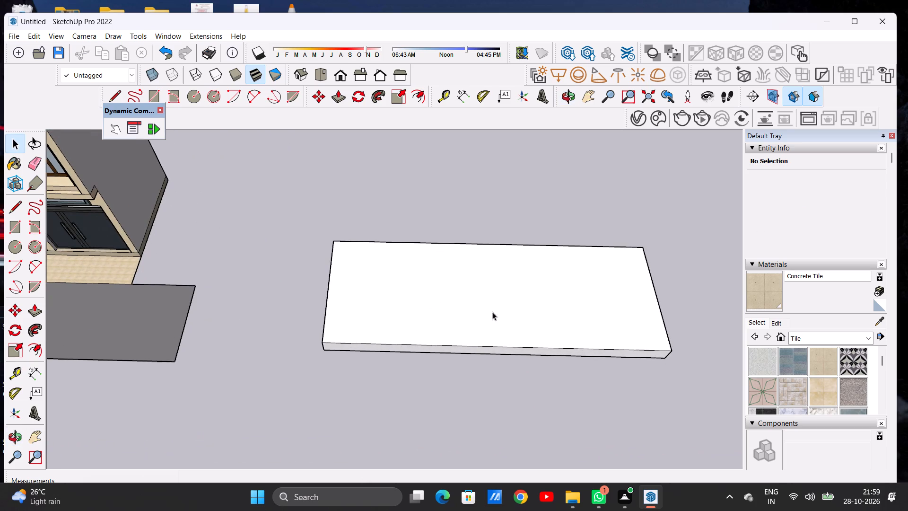
middle_click_drag(478, 303, 487, 341)
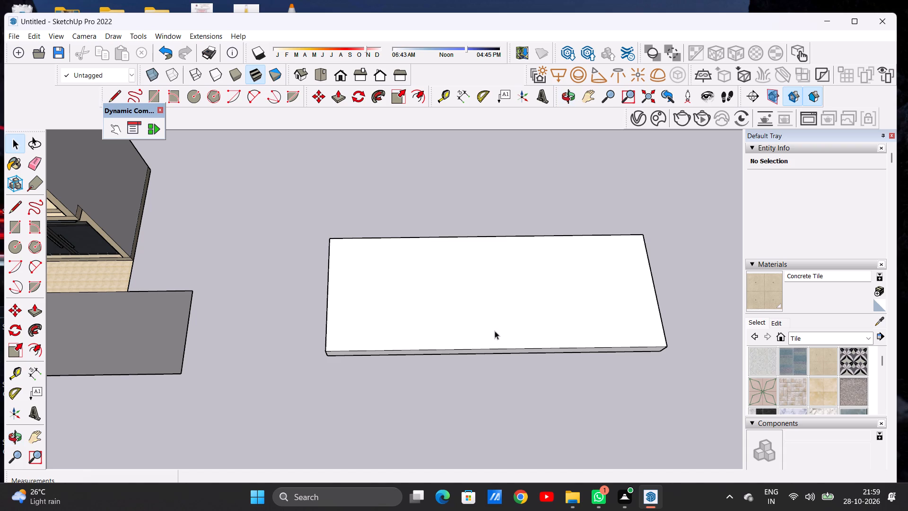
scroll(462, 316, "down", 6)
middle_click_drag(448, 336, 454, 249)
scroll(524, 369, "up", 3)
middle_click_drag(516, 380, 492, 287)
scroll(543, 334, "up", 4)
middle_click_drag(504, 300, 513, 393)
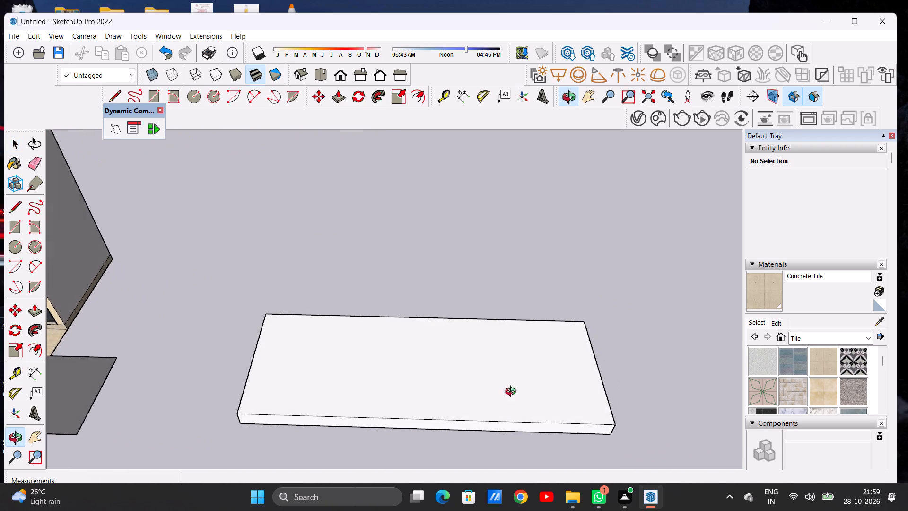
middle_click_drag(513, 393, 508, 377)
middle_click_drag(481, 298, 493, 378)
scroll(447, 310, "down", 7)
middle_click_drag(443, 317, 448, 365)
scroll(448, 335, "up", 4)
type("OF")
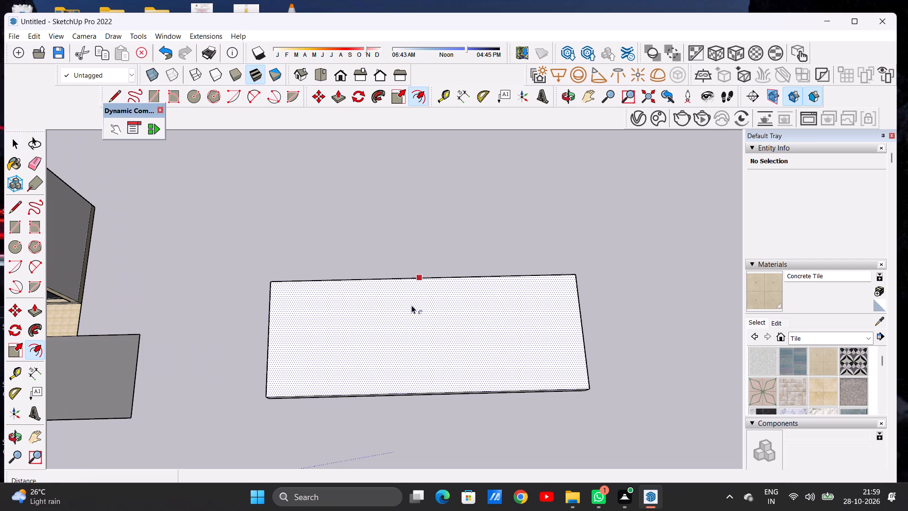
left_click(369, 299)
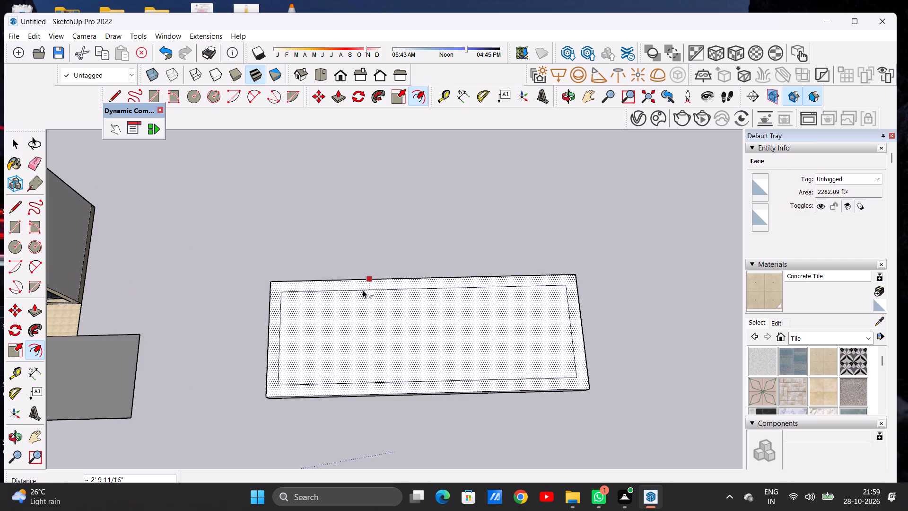
left_click(360, 290)
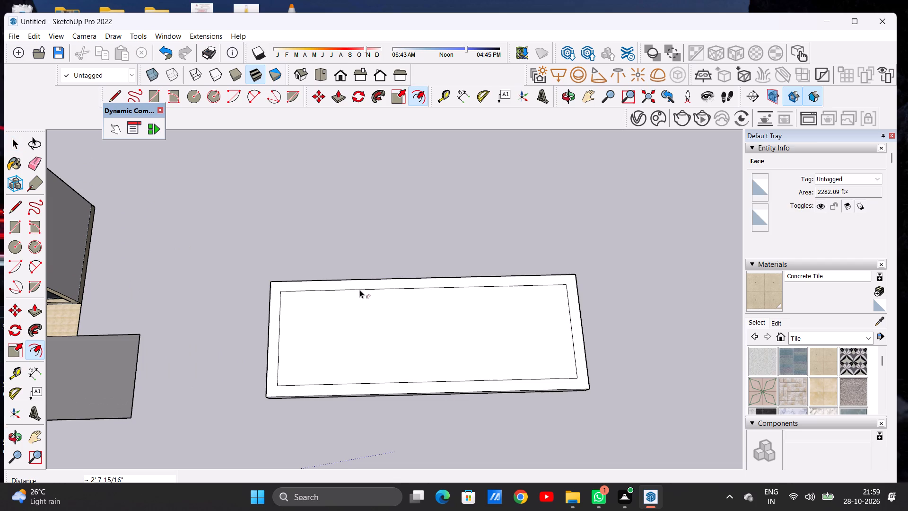
key("space")
Draw two lines extending the inner outline's sides from its front corners to the slab's front edge, each about 2' 8" long.
scroll(472, 283, "down", 8)
scroll(401, 342, "down", 1)
scroll(401, 342, "up", 11)
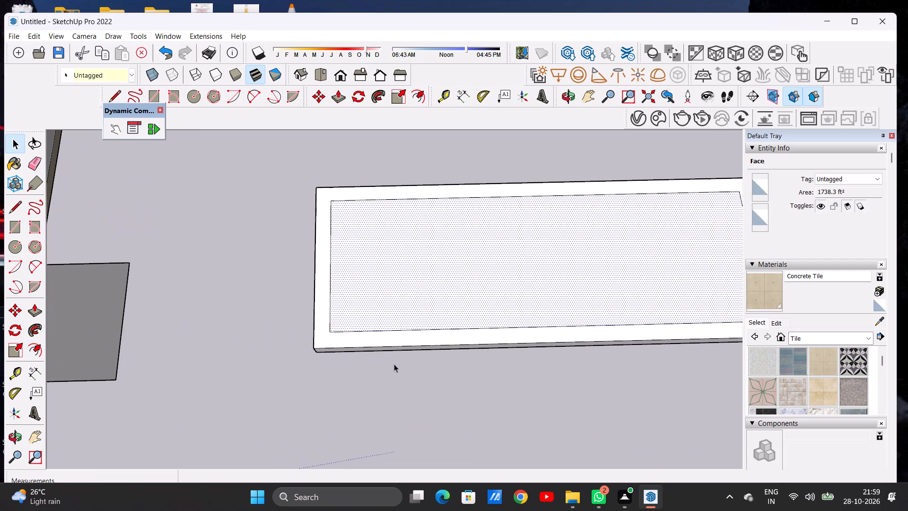
left_click(397, 395)
key("l")
scroll(348, 347, "up", 5)
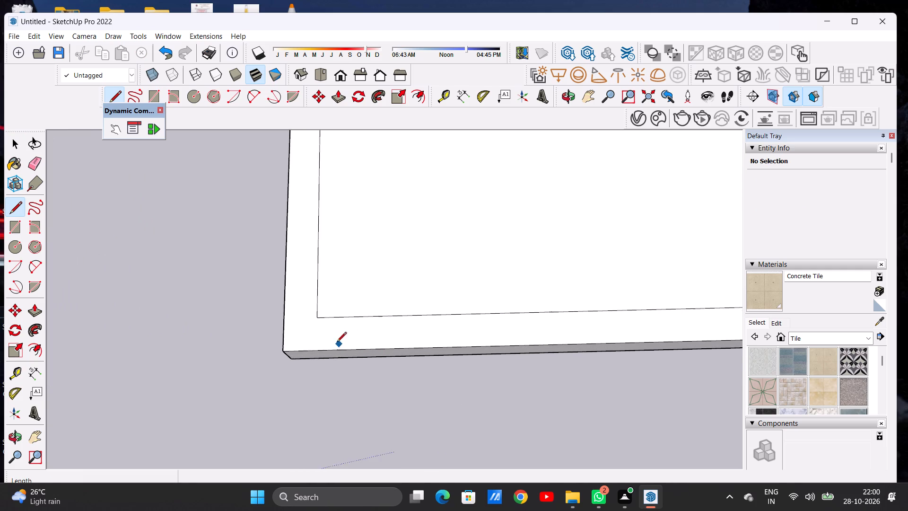
scroll(337, 343, "up", 8)
left_click(305, 298)
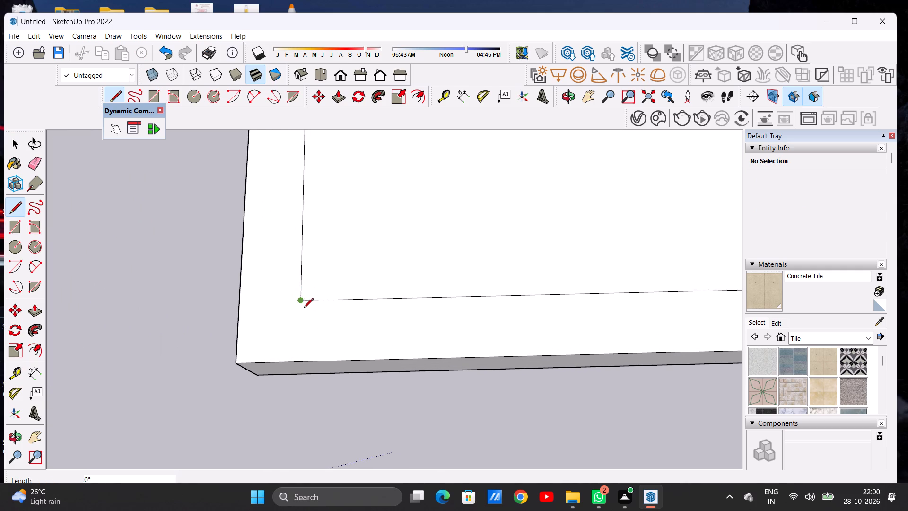
left_click(299, 361)
scroll(298, 336, "down", 17)
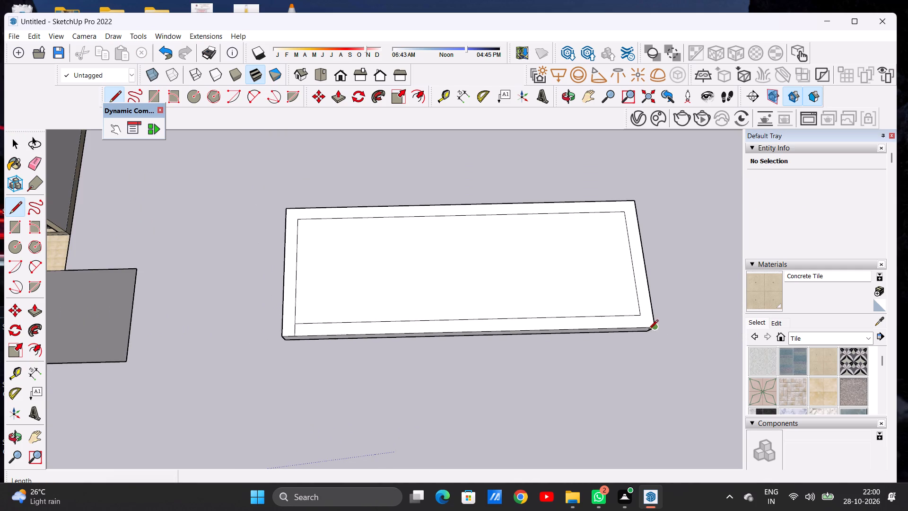
scroll(649, 330, "up", 17)
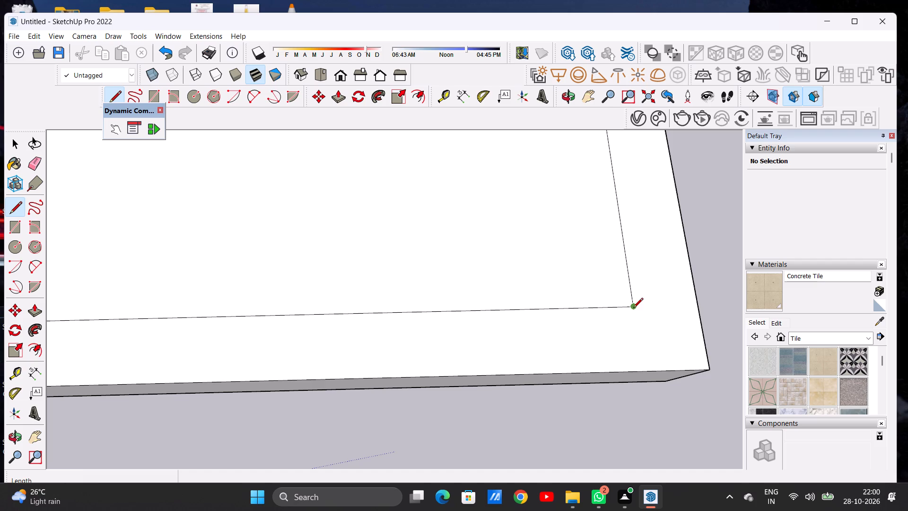
left_click(633, 308)
left_click(643, 368)
key("space")
Extrude the U-shaped border on the slab's back and two sides upward about 32' into walls, leaving the front strip low.
scroll(671, 360, "down", 10)
scroll(648, 353, "up", 1)
scroll(648, 353, "down", 5)
scroll(649, 345, "up", 1)
scroll(652, 345, "down", 10)
scroll(571, 327, "up", 4)
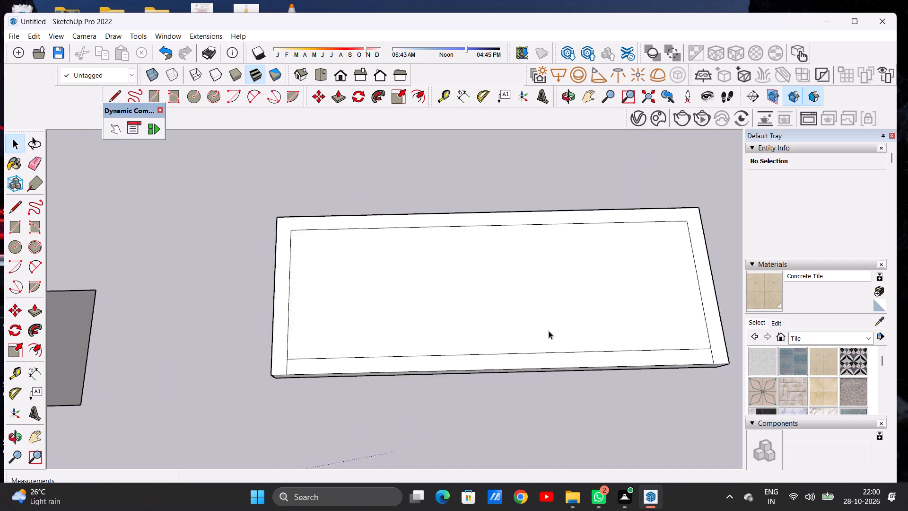
scroll(549, 331, "up", 2)
middle_click_drag(550, 365, 554, 297)
scroll(518, 323, "down", 8)
middle_click_drag(526, 346, 525, 345)
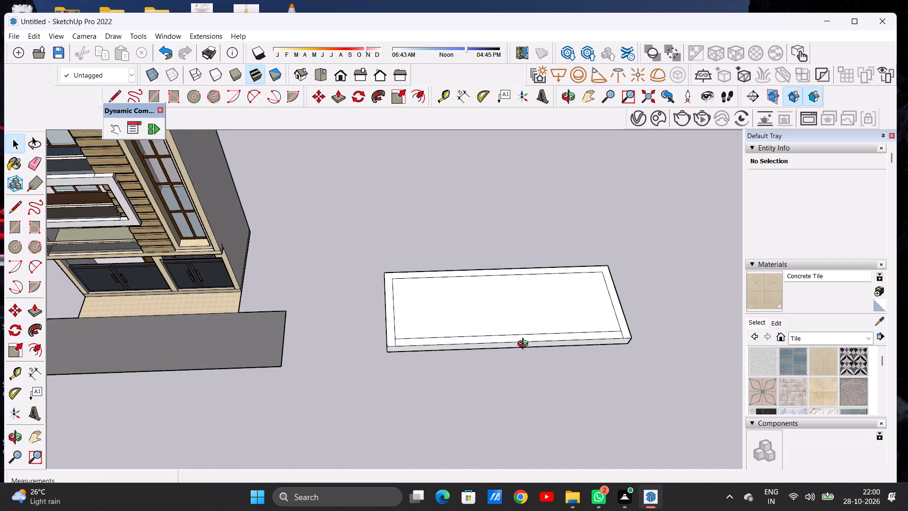
middle_click_drag(525, 345, 523, 300)
scroll(620, 302, "up", 4)
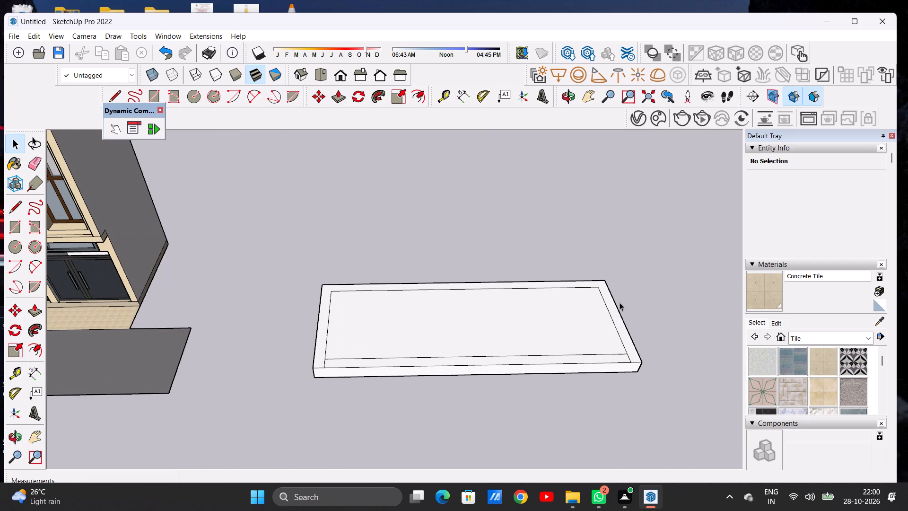
key("p")
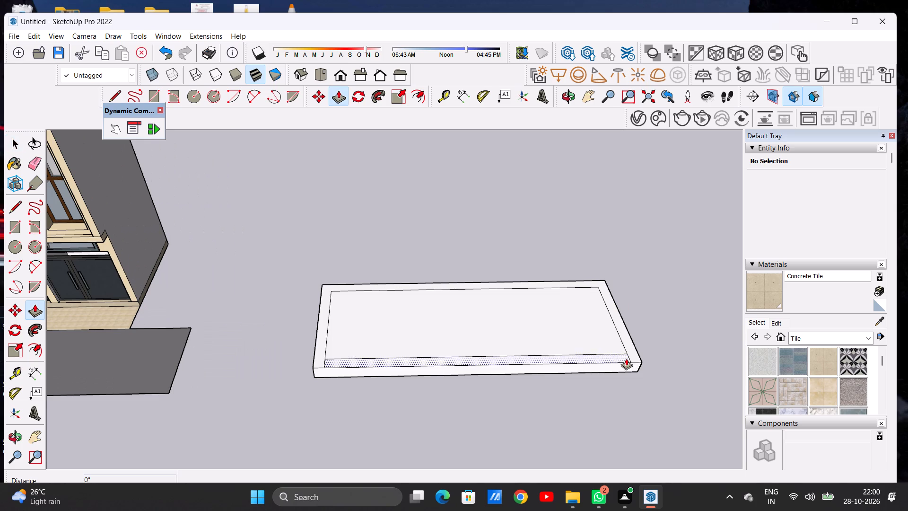
scroll(640, 351, "up", 4)
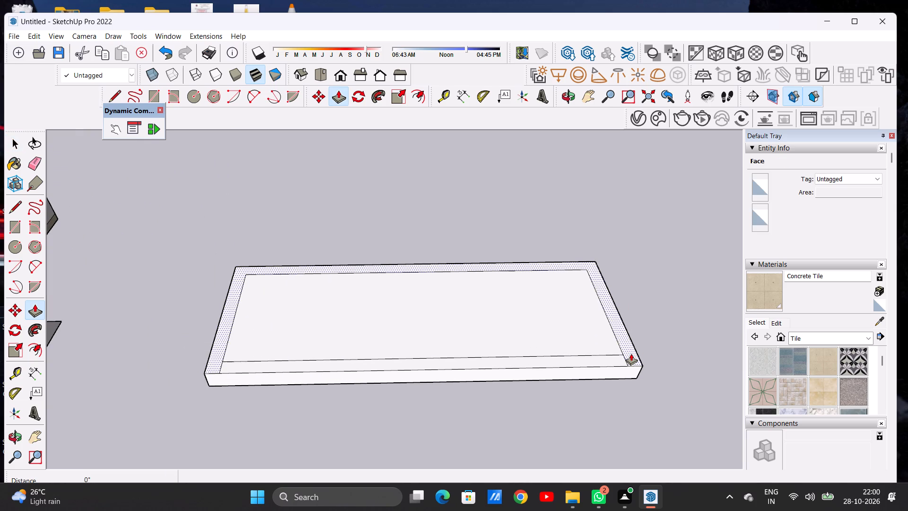
left_click(631, 353)
scroll(608, 353, "down", 9)
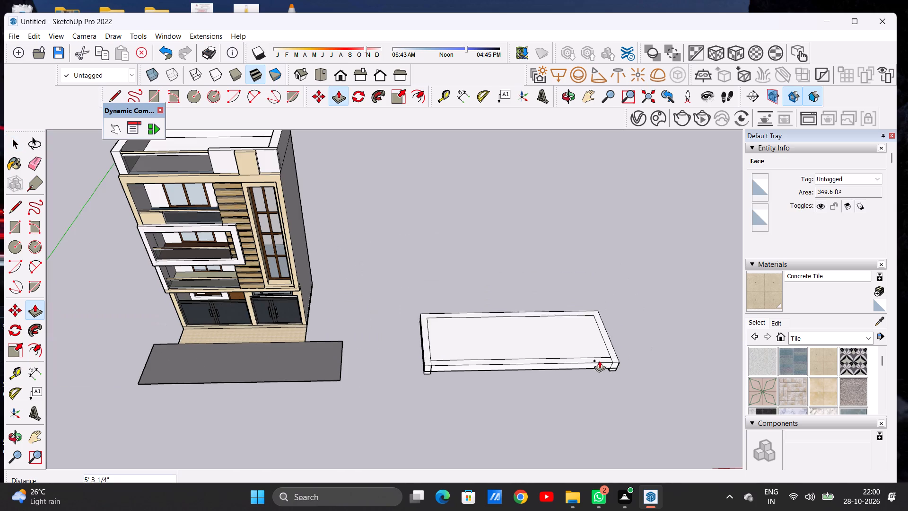
scroll(599, 361, "down", 1)
middle_click_drag(649, 322, 622, 251)
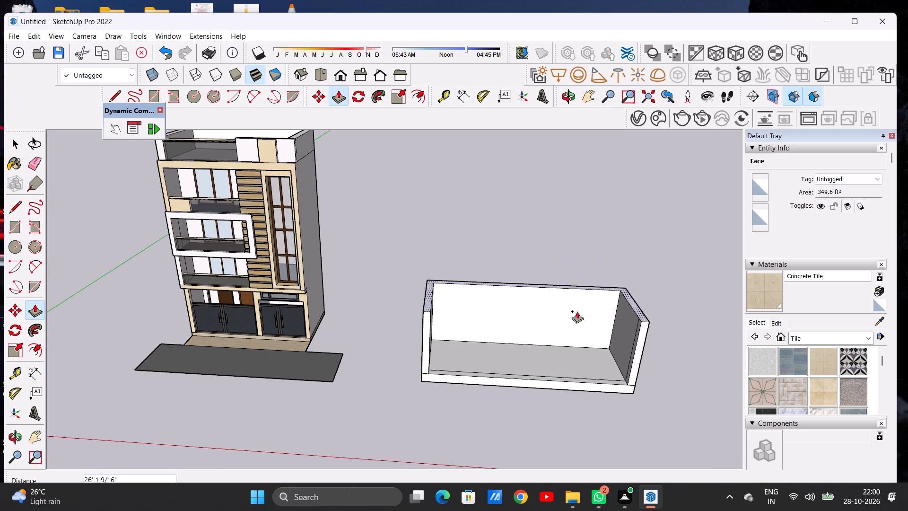
scroll(523, 313, "down", 4)
scroll(619, 317, "up", 1)
scroll(619, 317, "down", 1)
scroll(619, 317, "up", 8)
scroll(602, 311, "down", 1)
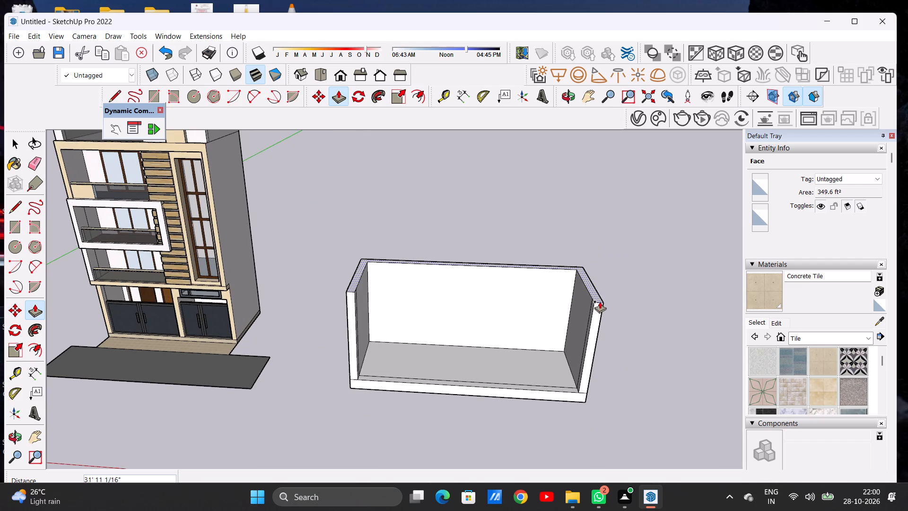
left_click(600, 301)
key("space")
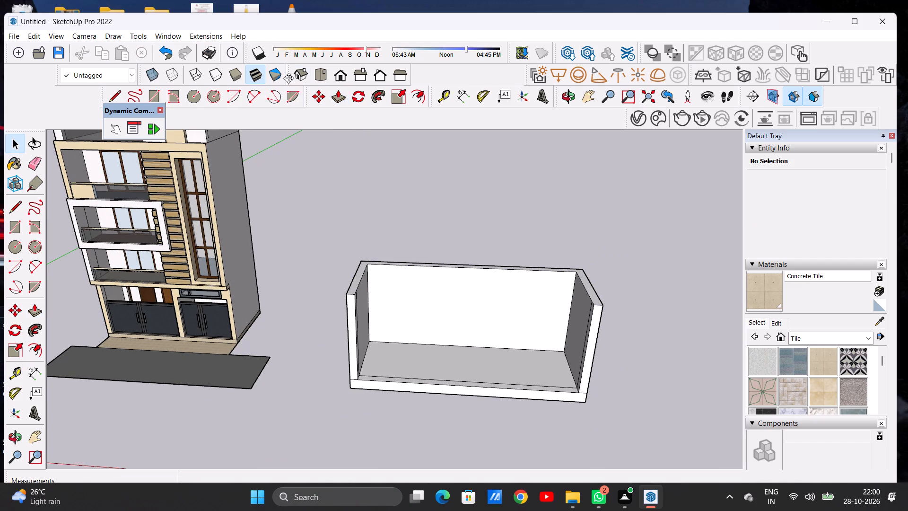
Examine the three-walled structure beside the building in the standard front view and from above.
left_click(339, 75)
scroll(253, 347, "down", 5)
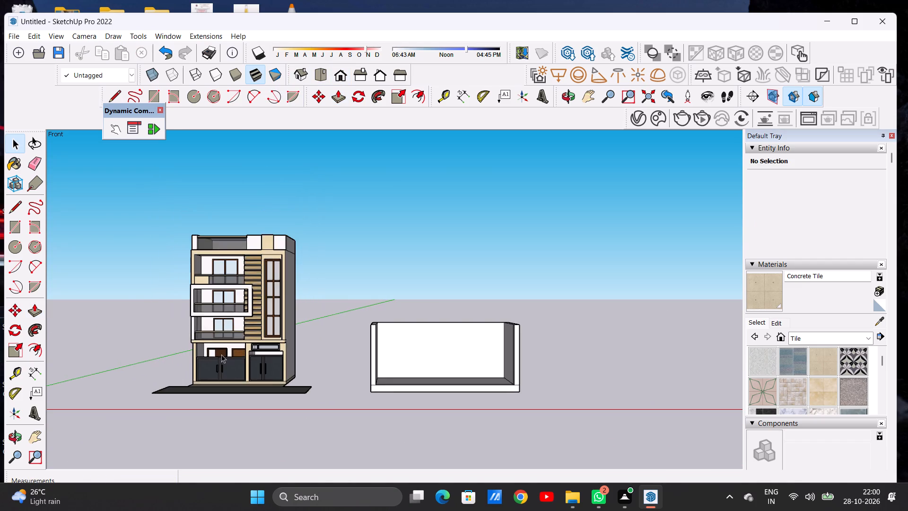
scroll(223, 360, "down", 3)
scroll(380, 369, "up", 8)
middle_click_drag(378, 344, 377, 449)
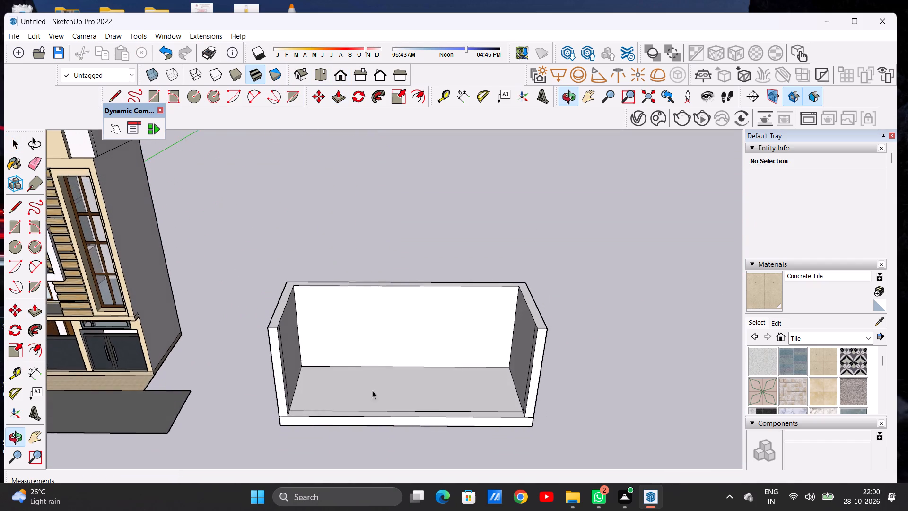
middle_click_drag(376, 367, 380, 414)
scroll(396, 371, "down", 3)
middle_click_drag(398, 367, 395, 396)
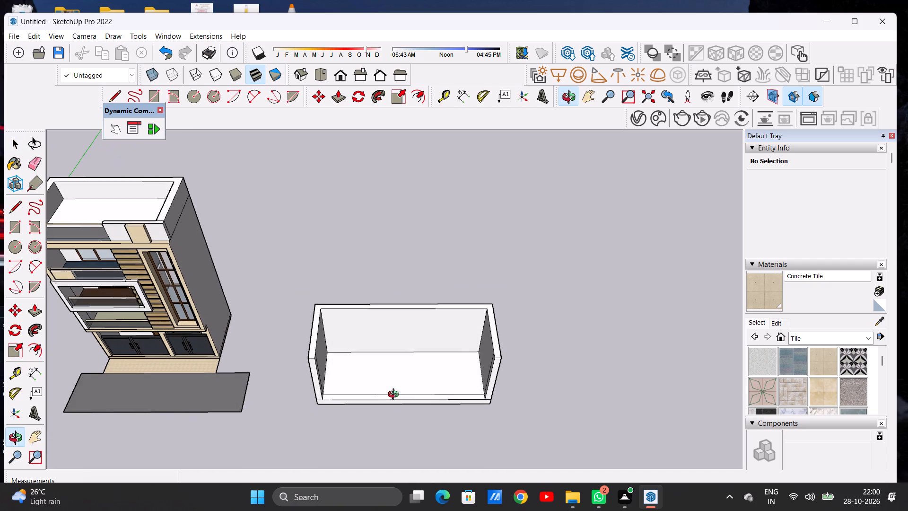
middle_click_drag(395, 396, 395, 396)
scroll(393, 388, "up", 6)
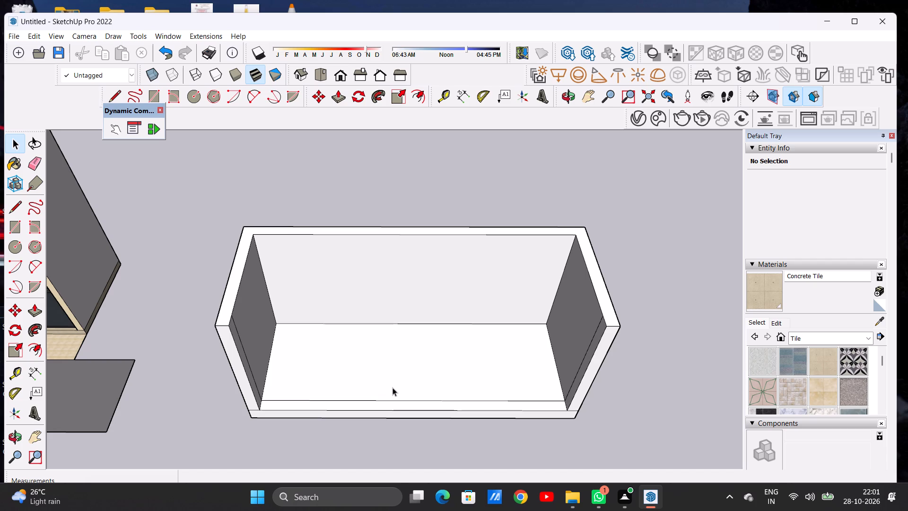
Draw a line about 72' 11" long across the floor between the two side walls, parallel to the back wall and roughly mid-depth.
scroll(399, 379, "down", 10)
middle_click_drag(415, 356, 412, 389)
scroll(397, 365, "up", 4)
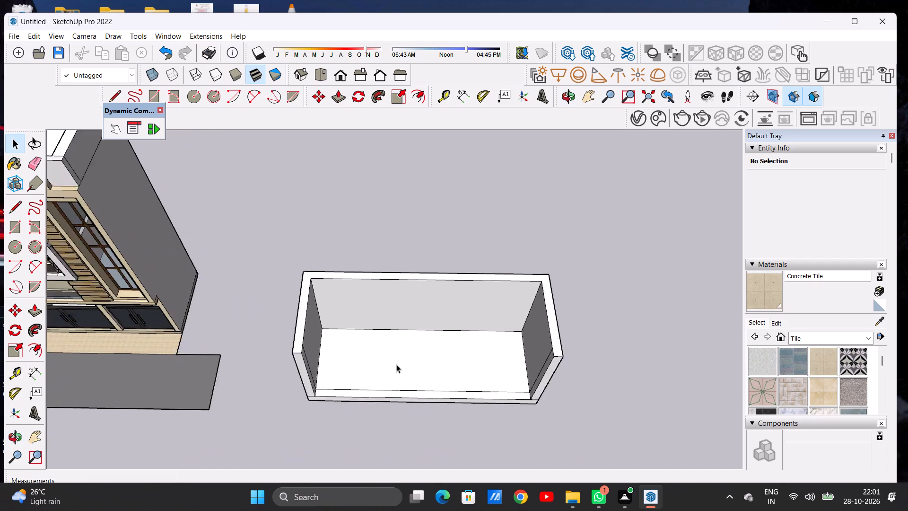
scroll(396, 364, "up", 8)
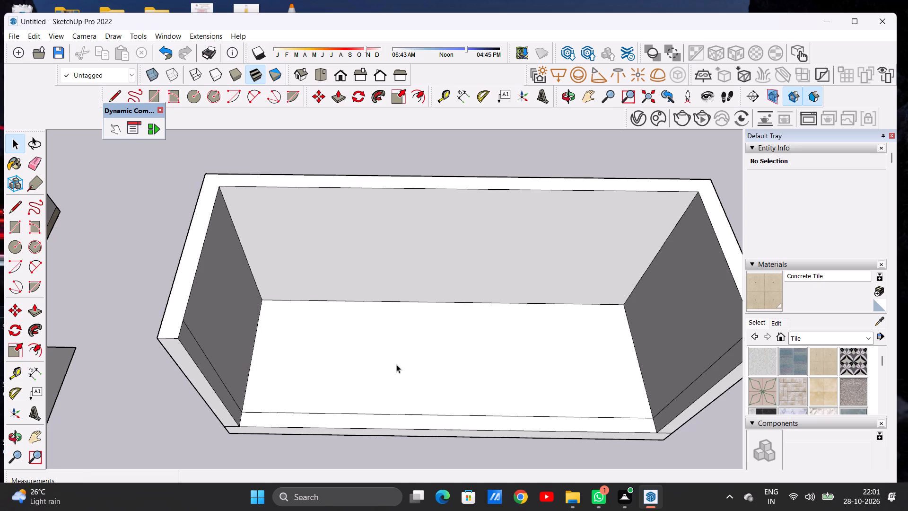
key("l")
scroll(342, 344, "up", 7)
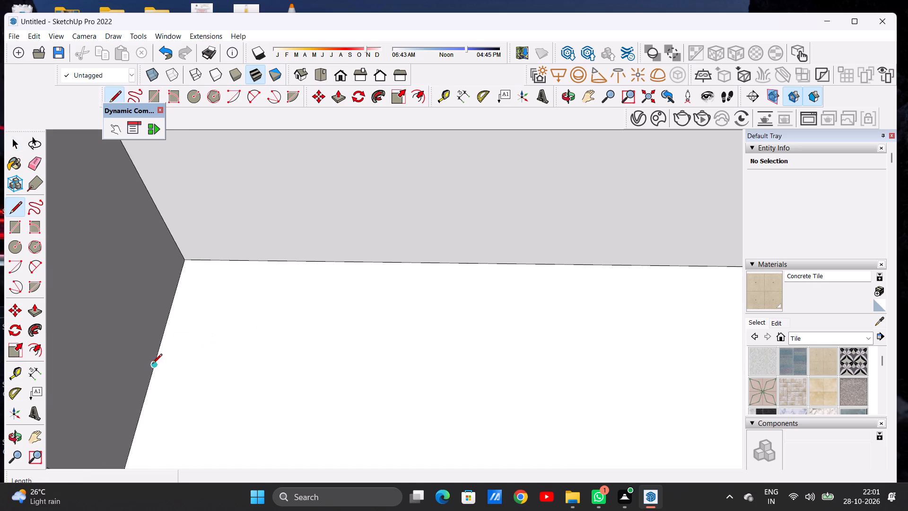
left_click(153, 378)
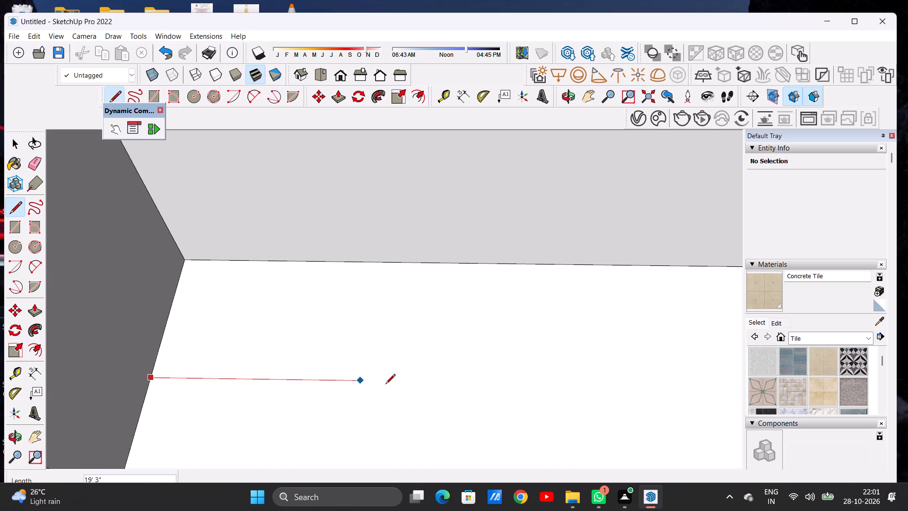
scroll(303, 379, "down", 2)
scroll(301, 379, "up", 1)
scroll(301, 379, "down", 5)
scroll(301, 379, "up", 1)
scroll(301, 366, "down", 12)
scroll(465, 377, "up", 10)
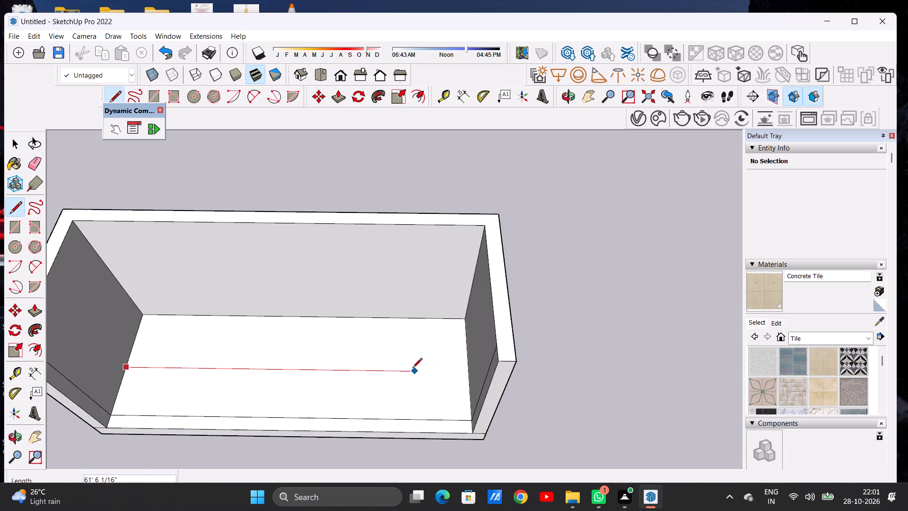
scroll(412, 369, "up", 4)
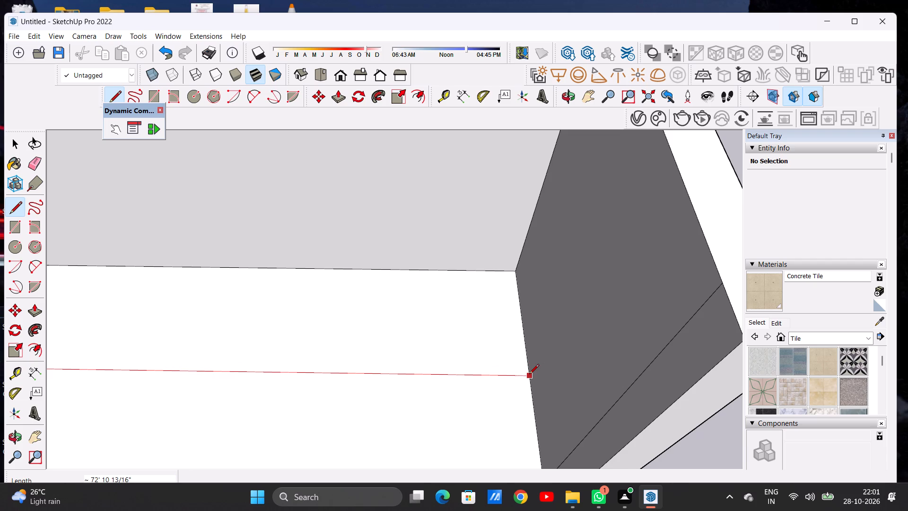
left_click(529, 375)
Draw a second parallel line across the floor between the side walls, just in front of the first, to form a narrow strip.
scroll(556, 335, "down", 6)
scroll(515, 327, "down", 3)
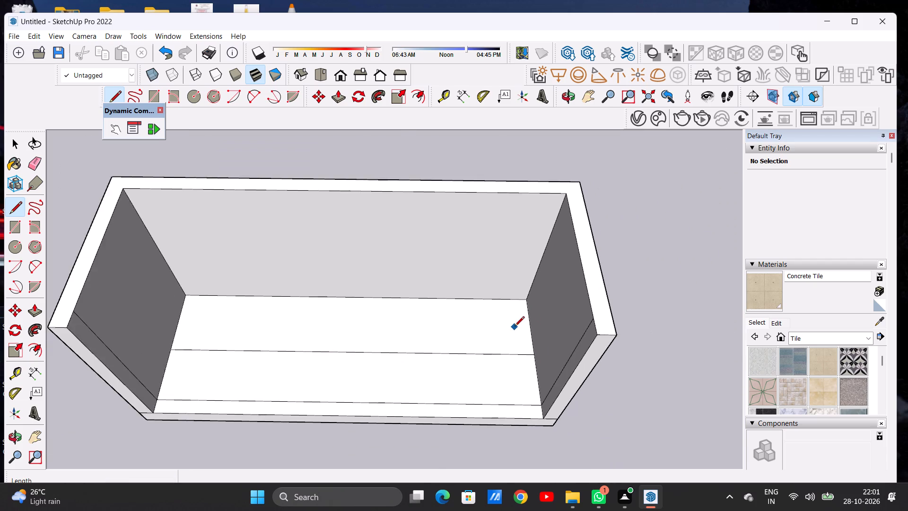
scroll(501, 379, "up", 6)
scroll(542, 354, "down", 7)
scroll(251, 359, "up", 1)
scroll(251, 359, "down", 1)
scroll(251, 359, "up", 6)
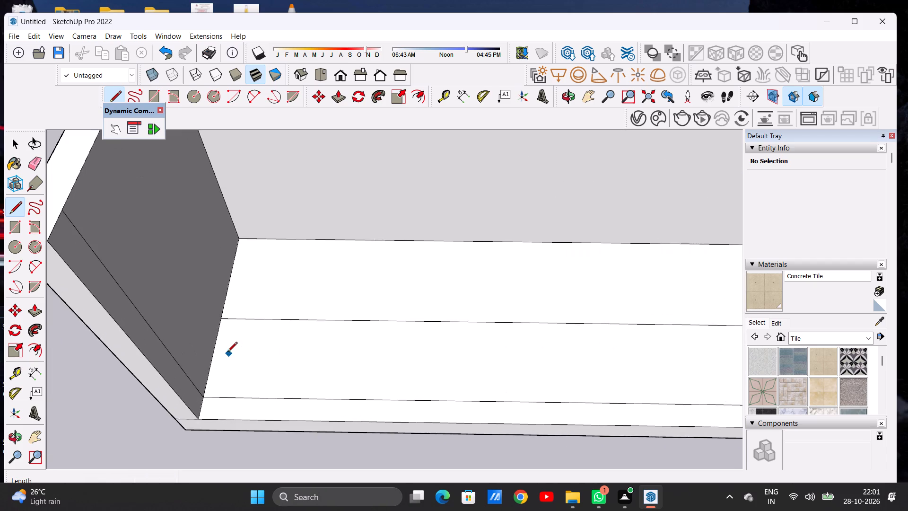
scroll(227, 352, "up", 6)
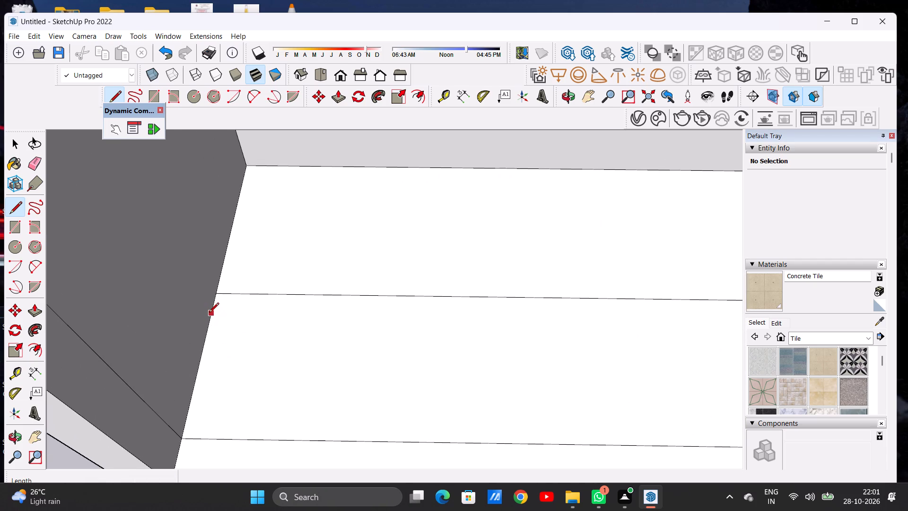
left_click(209, 313)
scroll(308, 326, "down", 12)
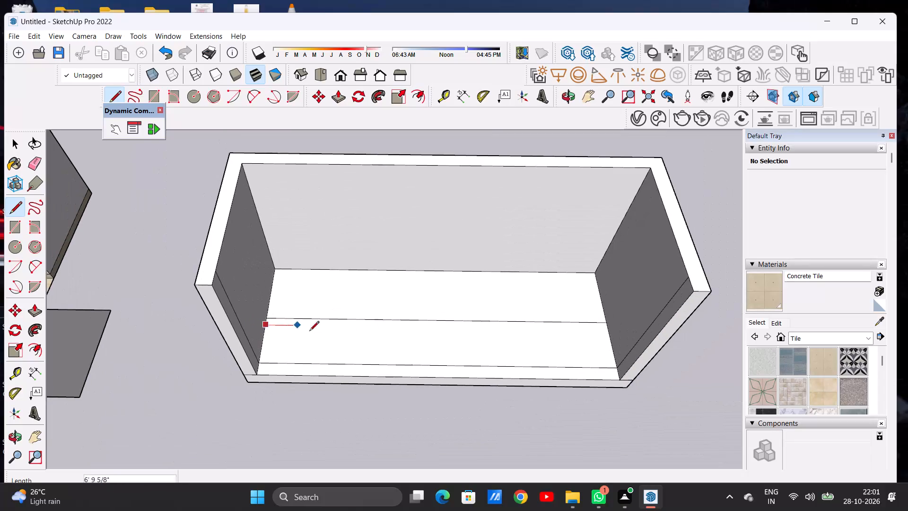
scroll(640, 324, "up", 13)
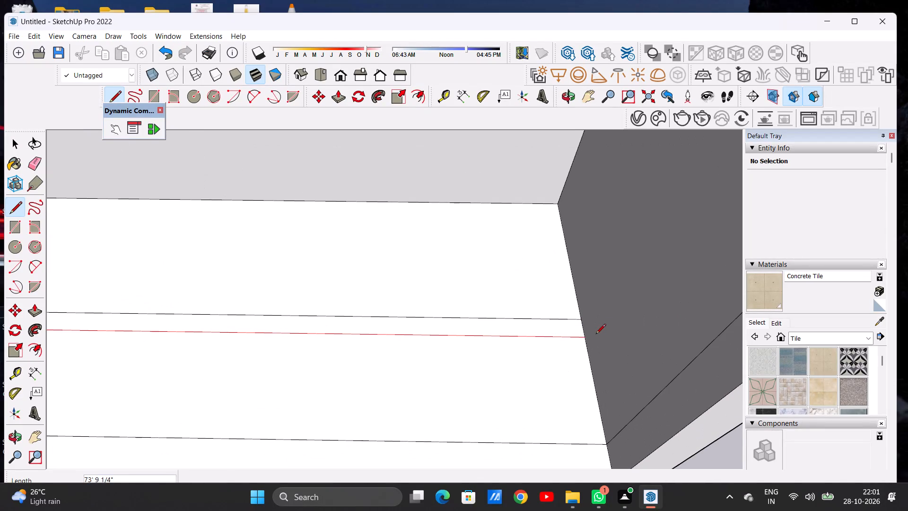
left_click(588, 336)
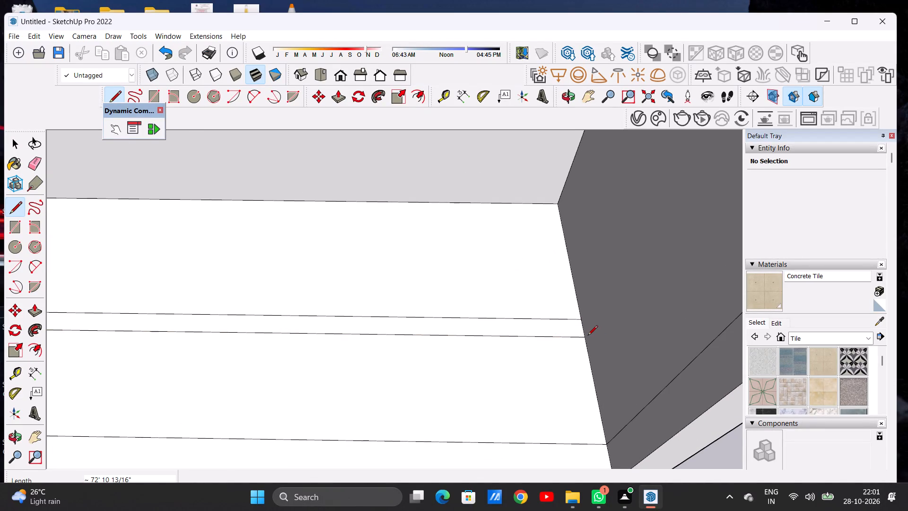
key("space")
Extrude the narrow floor strip upward about 31' 9" to the top of the side walls as a partition wall.
scroll(519, 344, "down", 16)
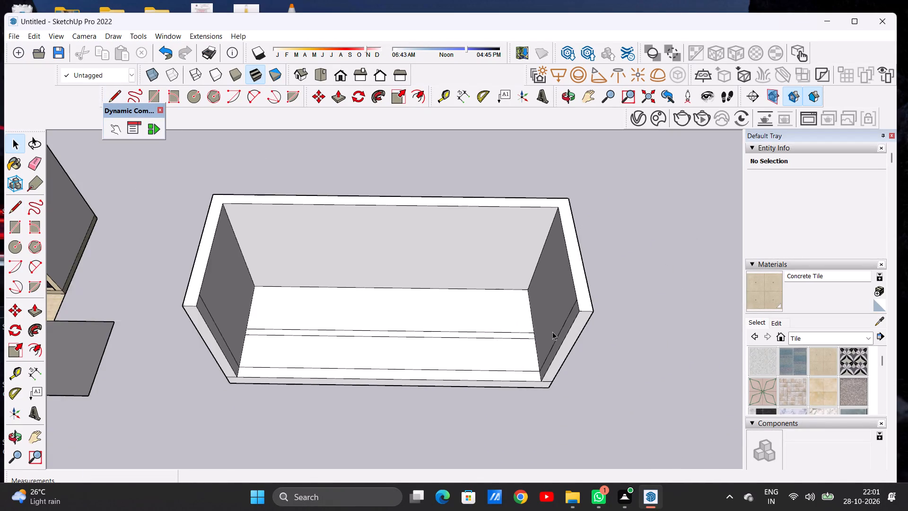
scroll(553, 333, "down", 6)
scroll(522, 344, "up", 5)
middle_click_drag(518, 345, 515, 311)
scroll(553, 330, "up", 4)
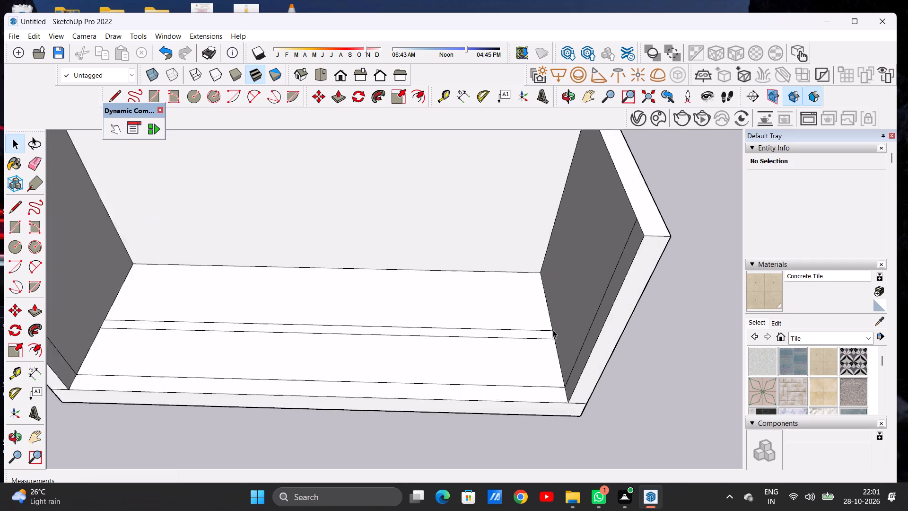
scroll(553, 330, "up", 4)
key("p")
scroll(549, 327, "up", 5)
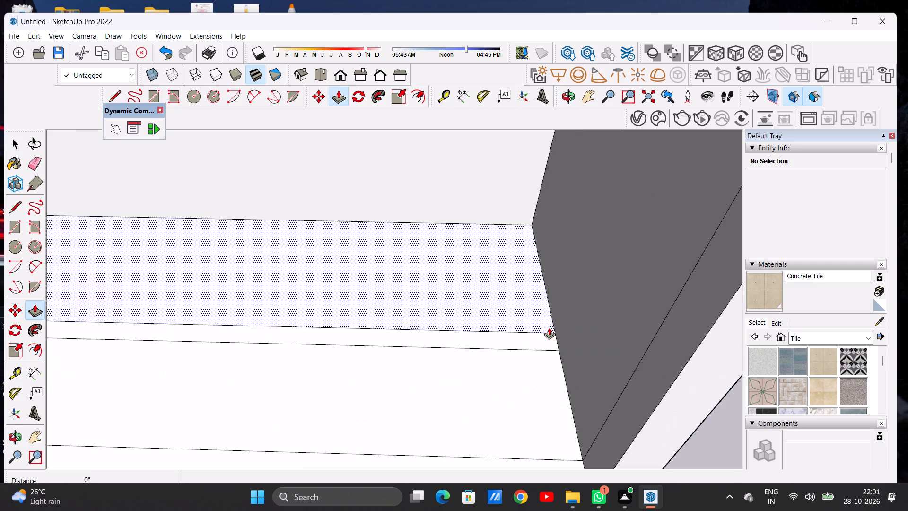
scroll(552, 332, "up", 4)
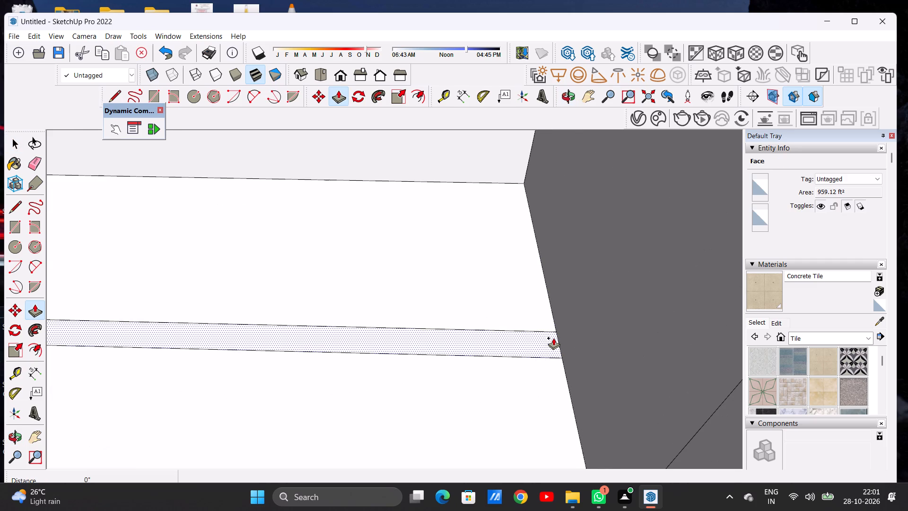
left_click(553, 338)
scroll(557, 320, "down", 3)
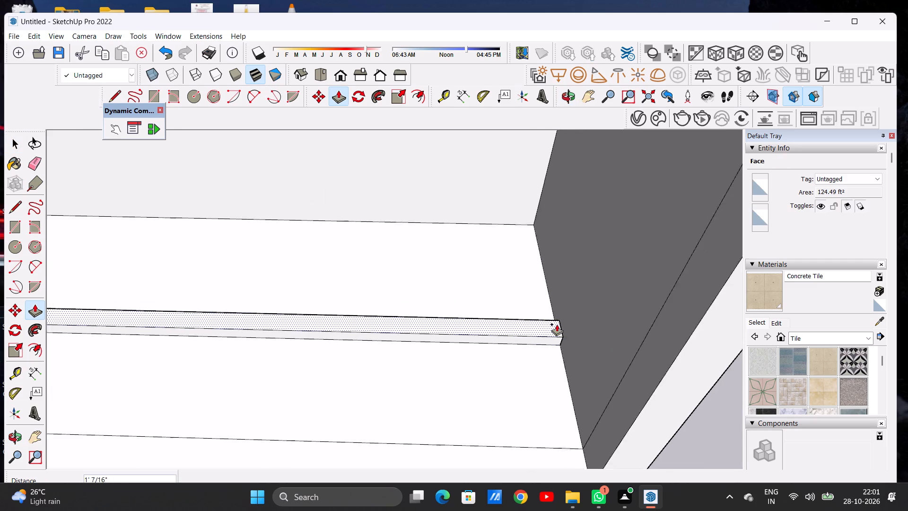
scroll(557, 324, "down", 18)
scroll(577, 279, "up", 12)
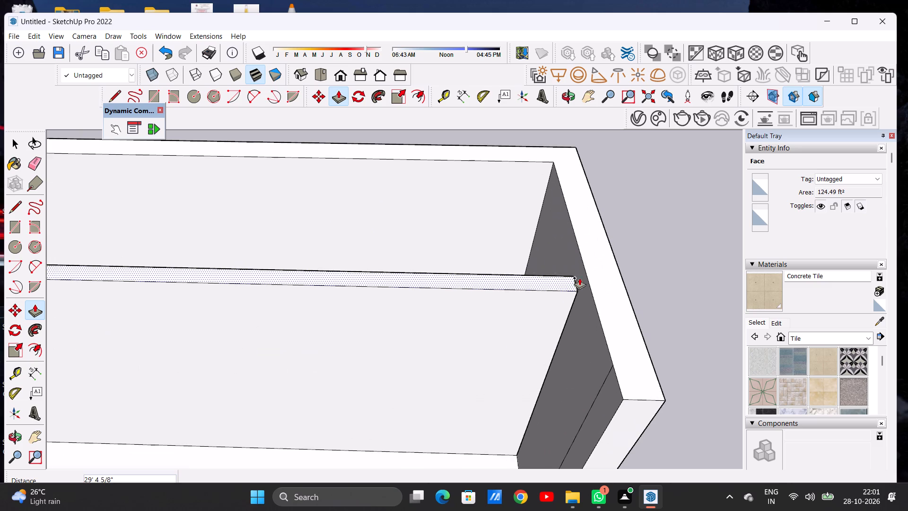
left_click(618, 405)
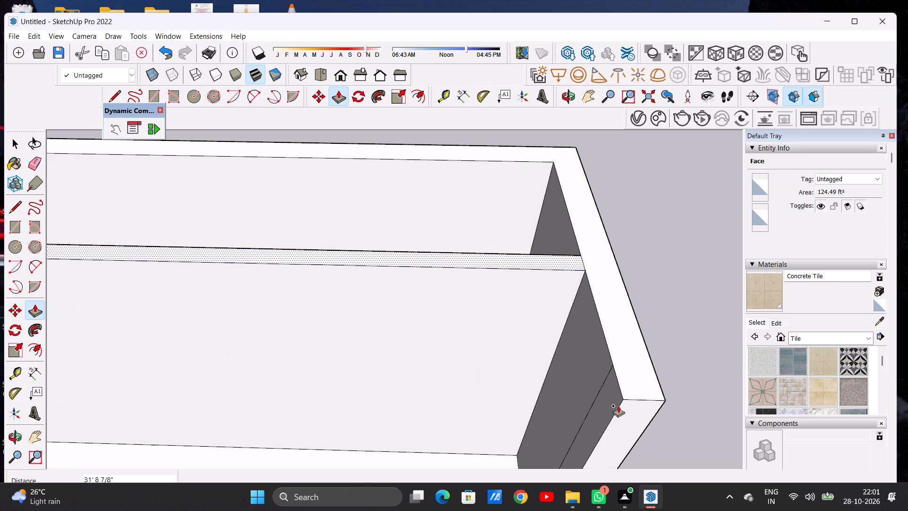
key("space")
Examine the partitioned structure and the neighbouring building's base and frontage from several angles and in the standard front view.
scroll(573, 404, "down", 7)
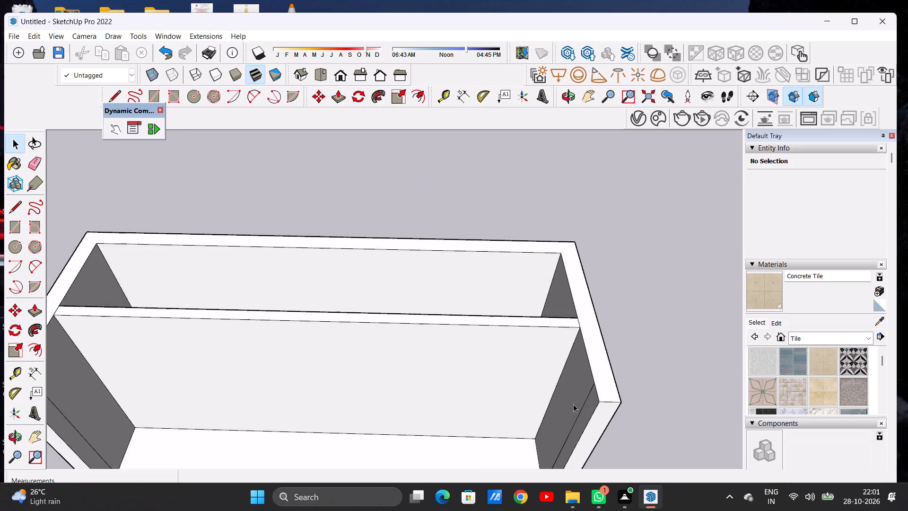
scroll(546, 342, "down", 12)
scroll(445, 357, "up", 6)
middle_click_drag(450, 371, 447, 308)
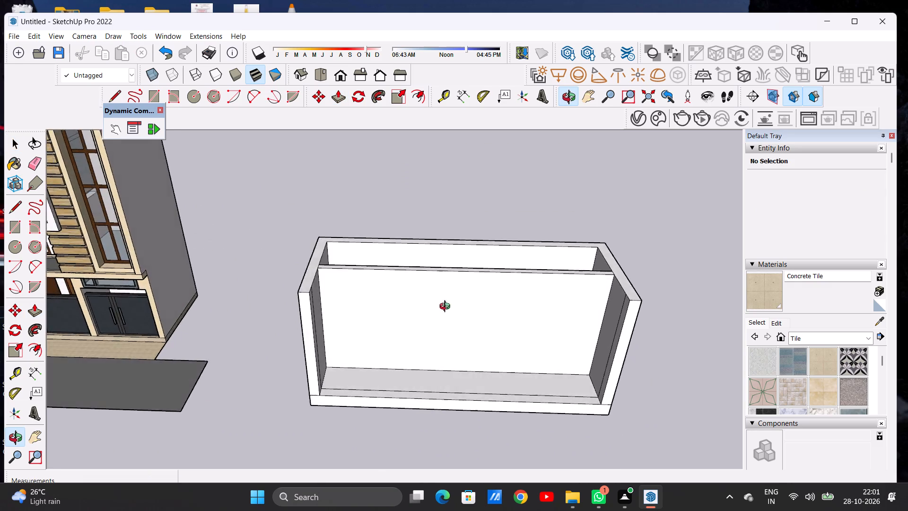
middle_click_drag(447, 308, 445, 222)
scroll(411, 260, "up", 1)
scroll(368, 312, "down", 6)
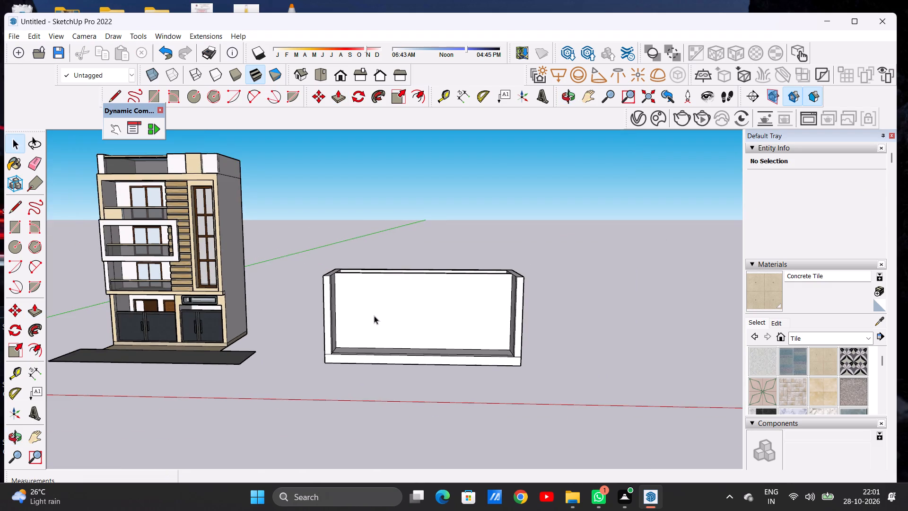
middle_click_drag(376, 318, 377, 301)
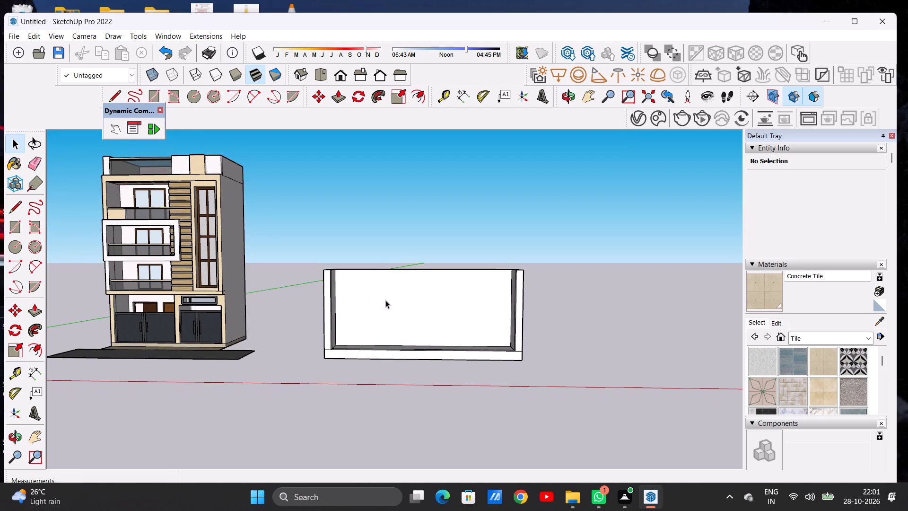
scroll(254, 346, "up", 2)
scroll(254, 346, "down", 1)
scroll(254, 346, "up", 1)
scroll(244, 348, "down", 1)
scroll(227, 348, "up", 3)
scroll(227, 348, "down", 1)
scroll(227, 348, "up", 9)
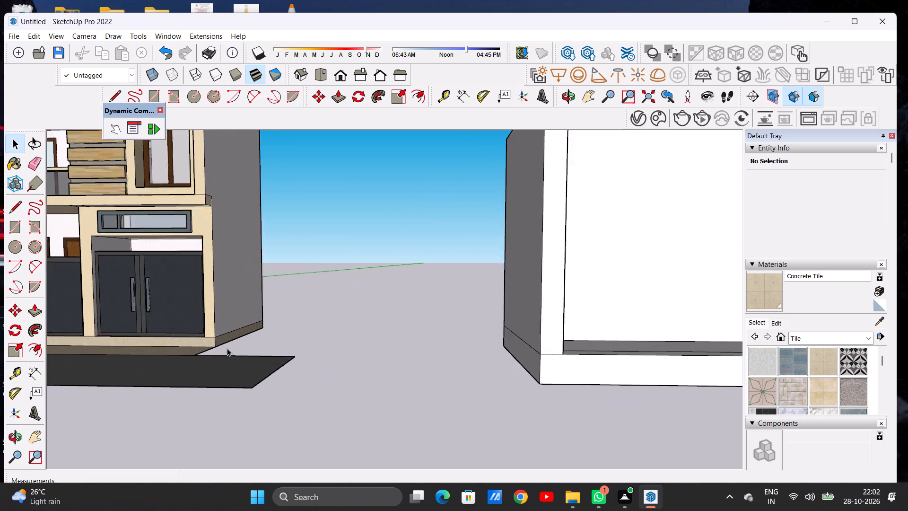
scroll(227, 348, "up", 3)
middle_click_drag(278, 344, 105, 349)
scroll(218, 333, "up", 1)
scroll(218, 333, "down", 1)
scroll(218, 333, "up", 4)
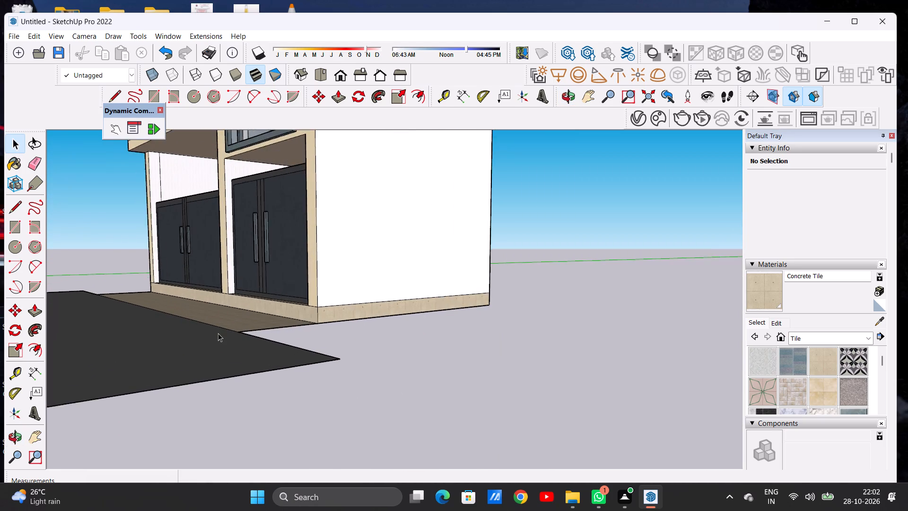
scroll(218, 333, "up", 7)
middle_click_drag(381, 324, 382, 325)
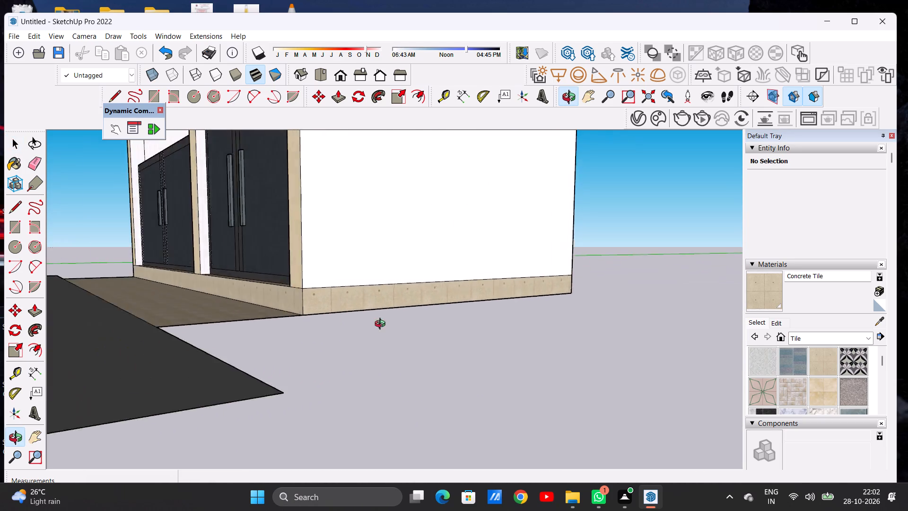
middle_click_drag(382, 325, 459, 325)
scroll(404, 330, "down", 20)
scroll(404, 330, "down", 4)
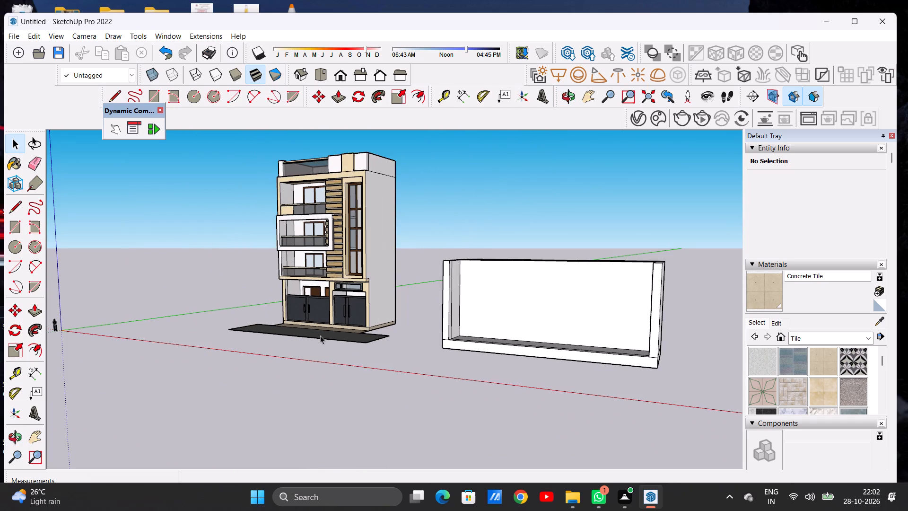
scroll(540, 317, "down", 6)
middle_click_drag(439, 323, 581, 313)
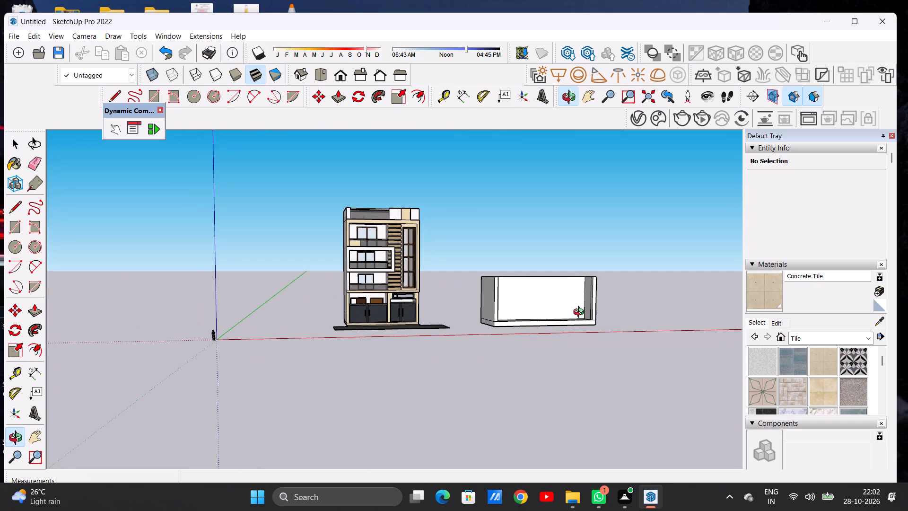
middle_click_drag(581, 313, 491, 325)
scroll(624, 306, "up", 6)
scroll(550, 305, "up", 6)
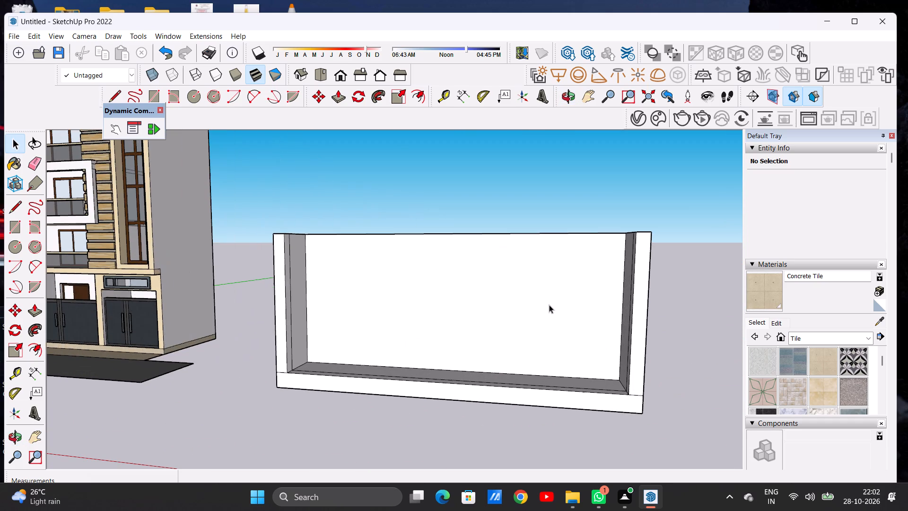
left_click(341, 77)
scroll(345, 388, "down", 5)
scroll(279, 361, "down", 4)
scroll(429, 370, "up", 6)
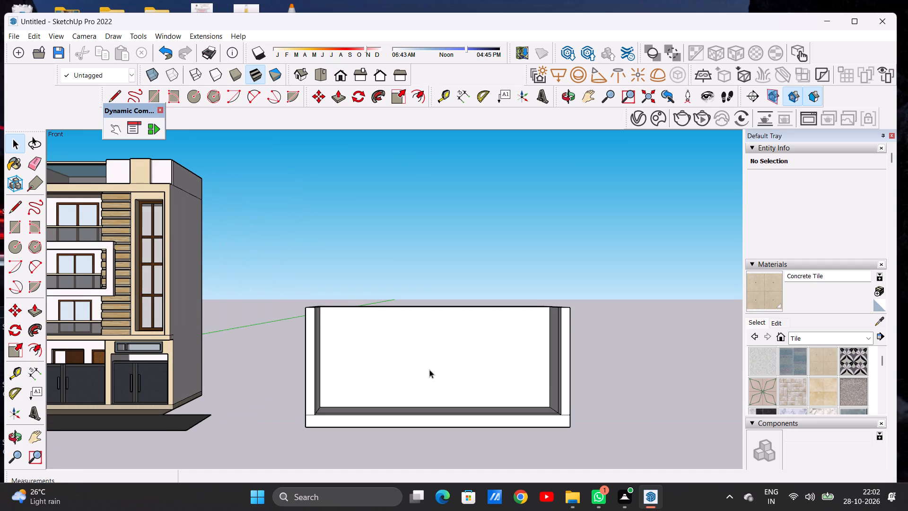
Draw a rectangle about 17' 9" wide and 26' 5" high on the partition's front face, rising from the floor near its left end.
key("r")
scroll(397, 344, "up", 6)
middle_click_drag(382, 346, 376, 356)
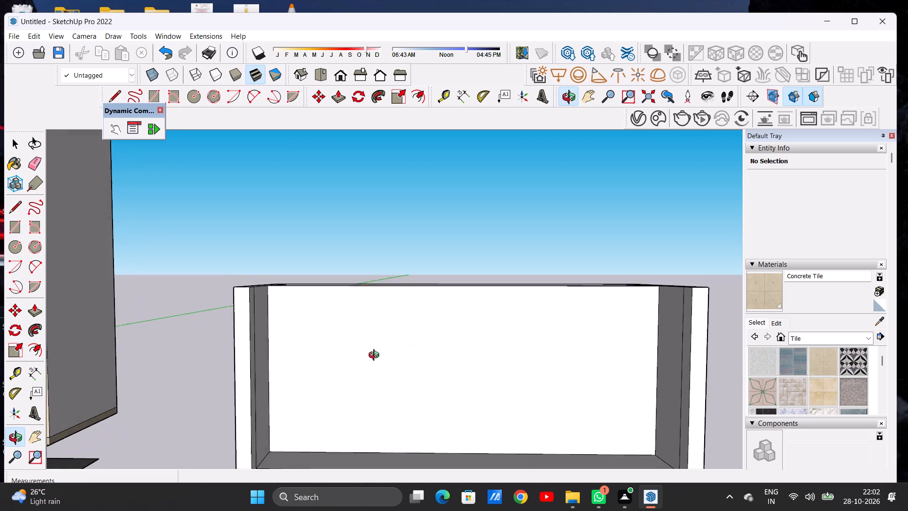
middle_click_drag(376, 356, 377, 410)
scroll(305, 368, "down", 2)
scroll(300, 365, "up", 1)
scroll(298, 364, "down", 5)
scroll(352, 400, "up", 7)
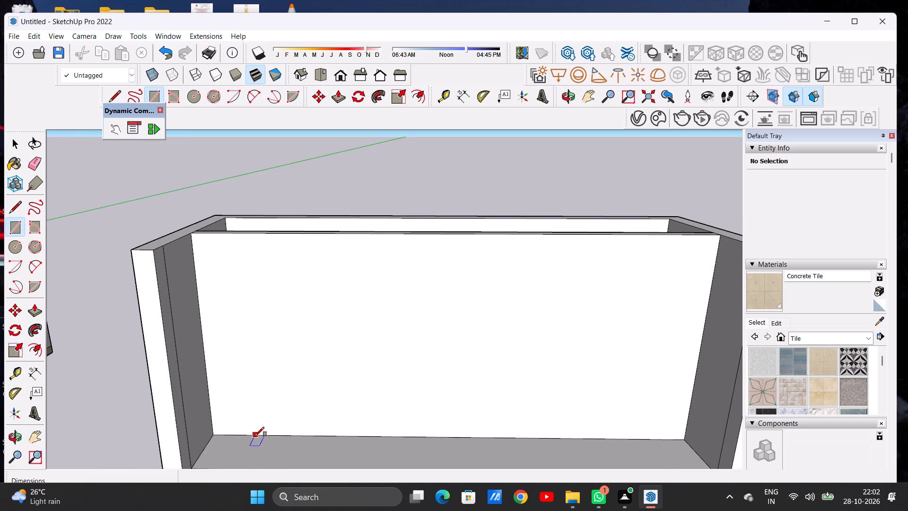
left_click(255, 436)
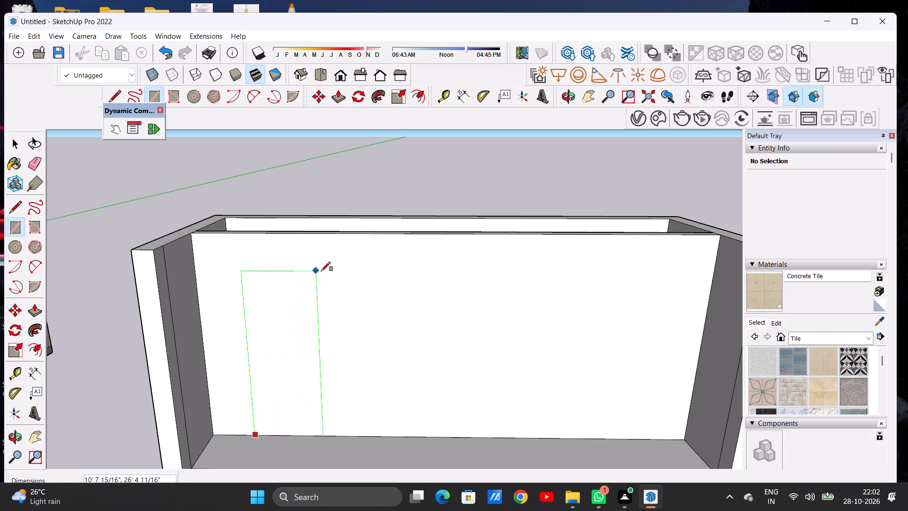
left_click(366, 271)
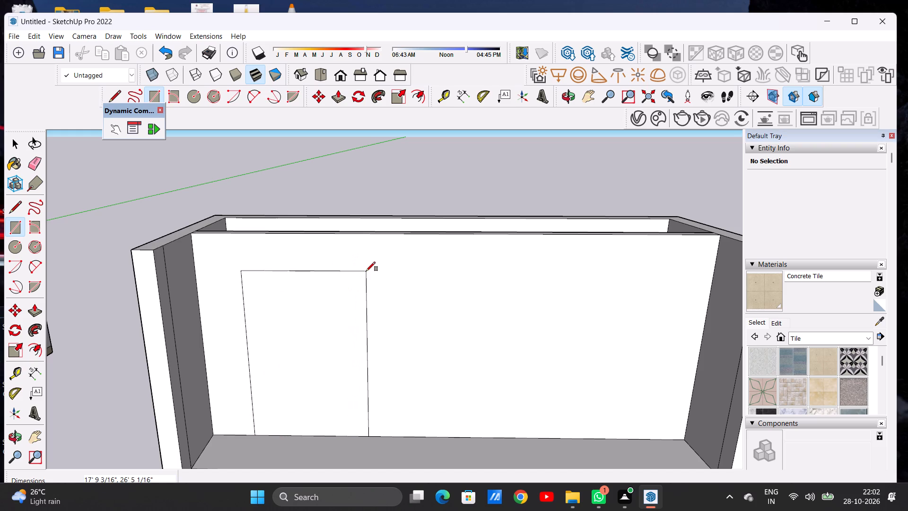
Push the door rectangle about 1' 8 1/2" through the partition wall to cut a doorway opening.
key("space")
scroll(331, 298, "down", 6)
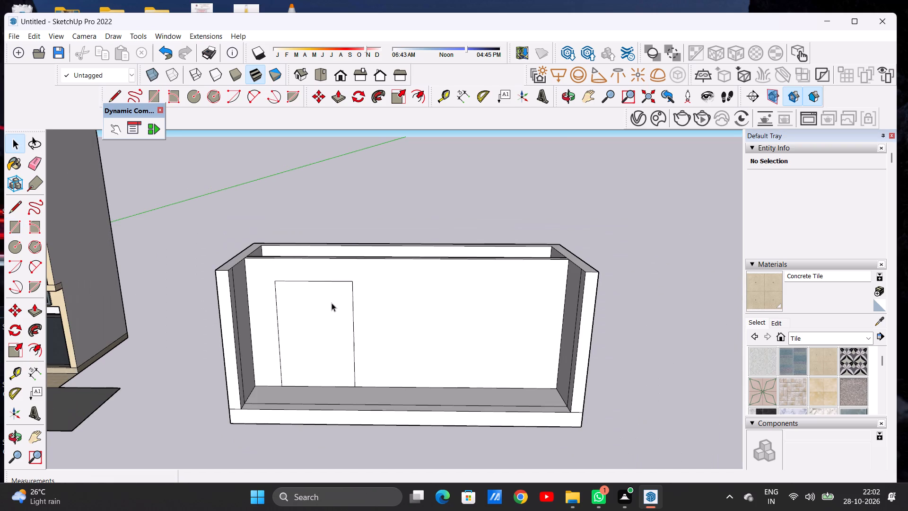
middle_click_drag(360, 302, 234, 363)
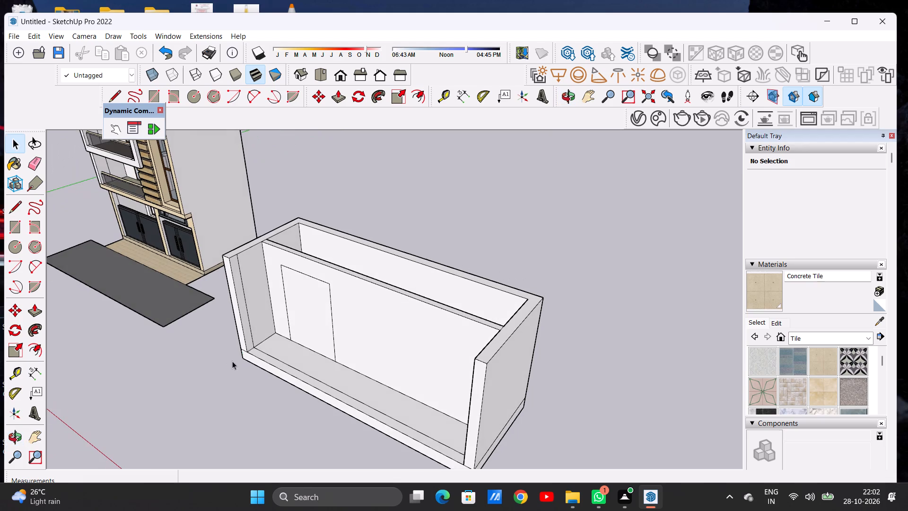
scroll(305, 267, "up", 10)
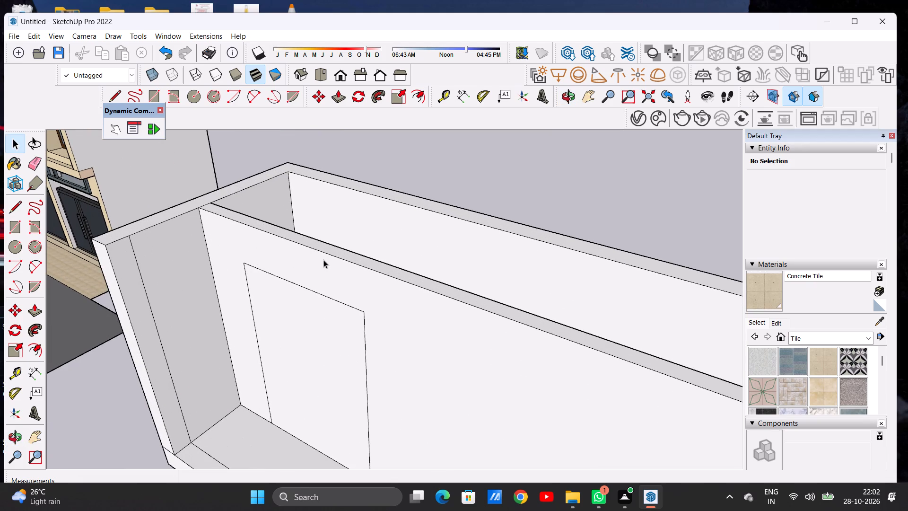
key("p")
scroll(317, 274, "up", 3)
scroll(316, 283, "down", 1)
scroll(316, 284, "up", 1)
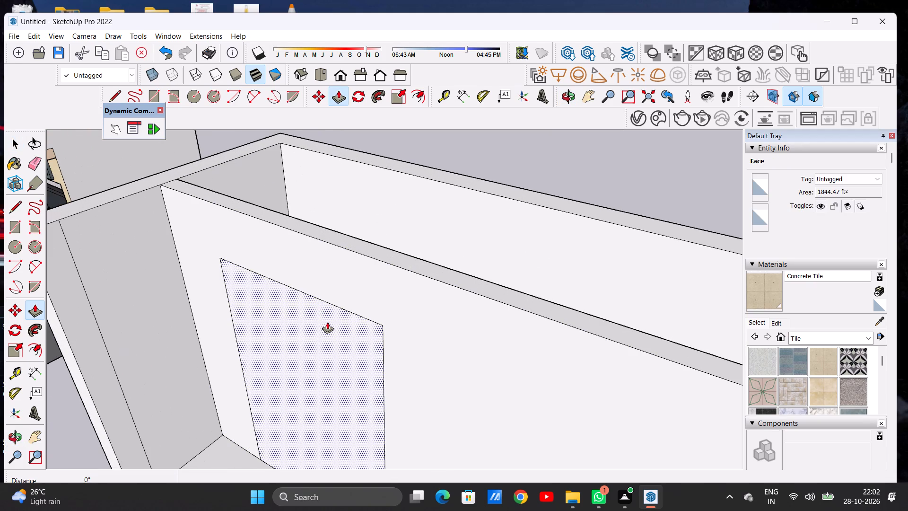
left_click(332, 330)
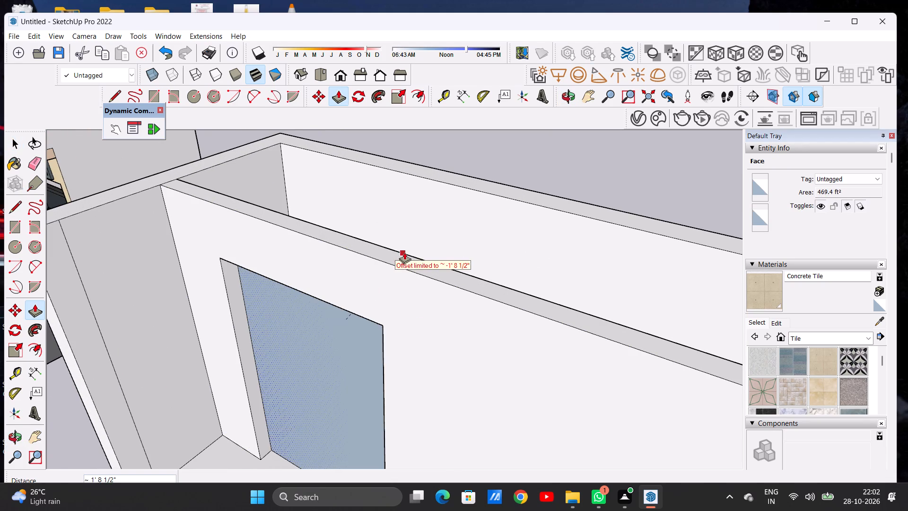
left_click(404, 252)
key("space")
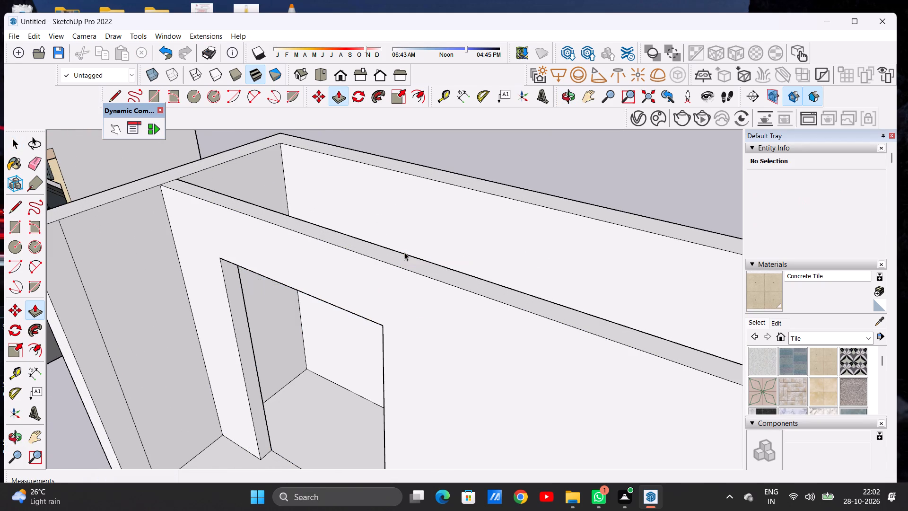
Draw a 17' 9" line along the floor between the doorway's front bottom corners to close the opening with a face.
scroll(425, 230, "down", 18)
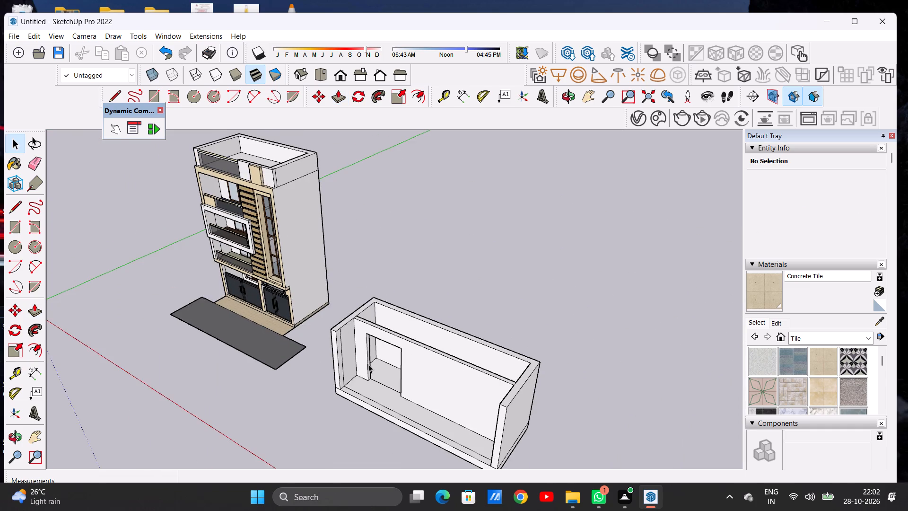
middle_click_drag(369, 362, 471, 308)
scroll(266, 376, "down", 7)
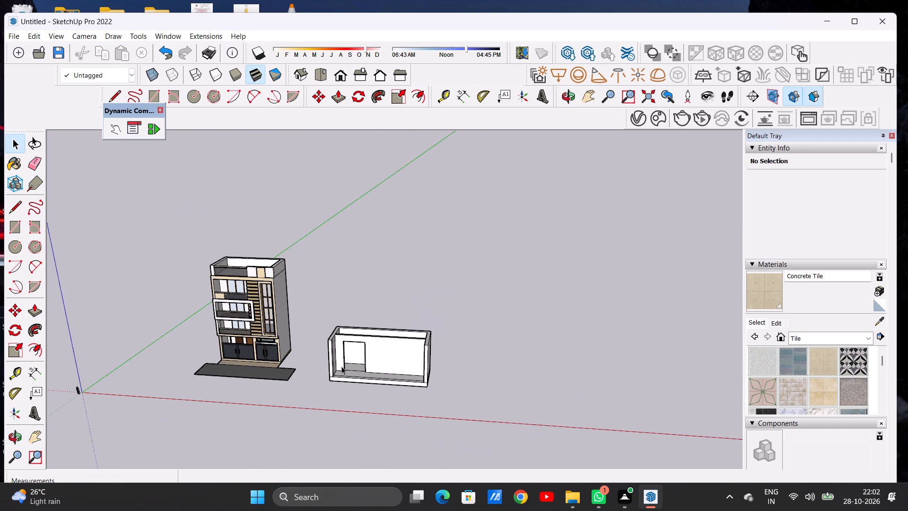
middle_click_drag(358, 354, 377, 312)
scroll(381, 326, "up", 11)
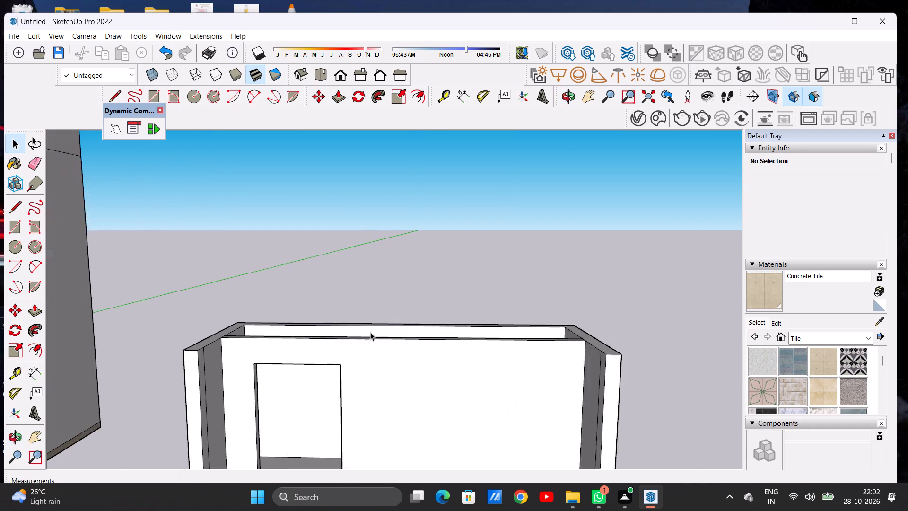
scroll(370, 332, "up", 2)
scroll(370, 332, "down", 12)
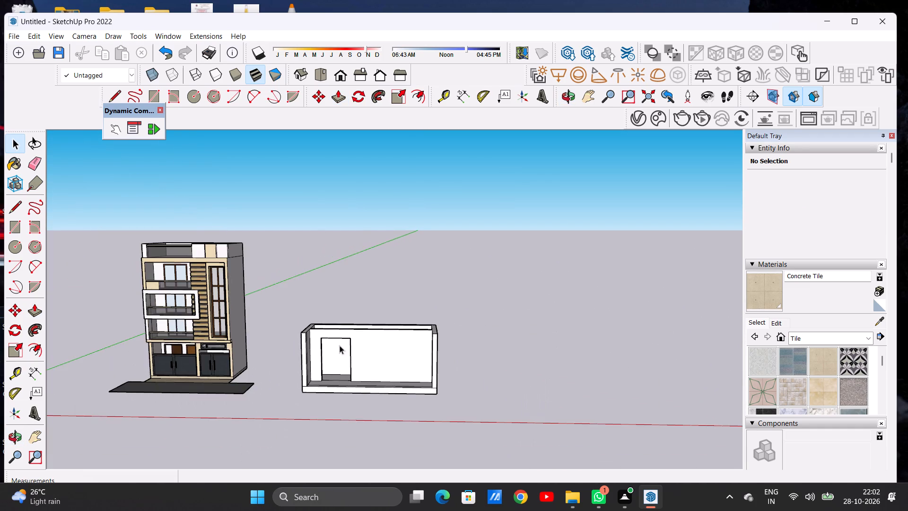
middle_click_drag(337, 355, 342, 435)
scroll(334, 361, "up", 16)
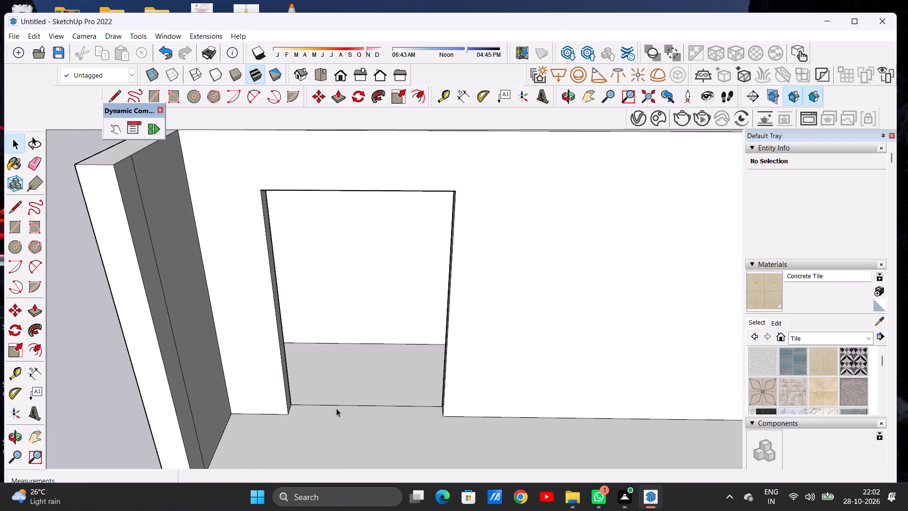
key("l")
scroll(336, 408, "up", 6)
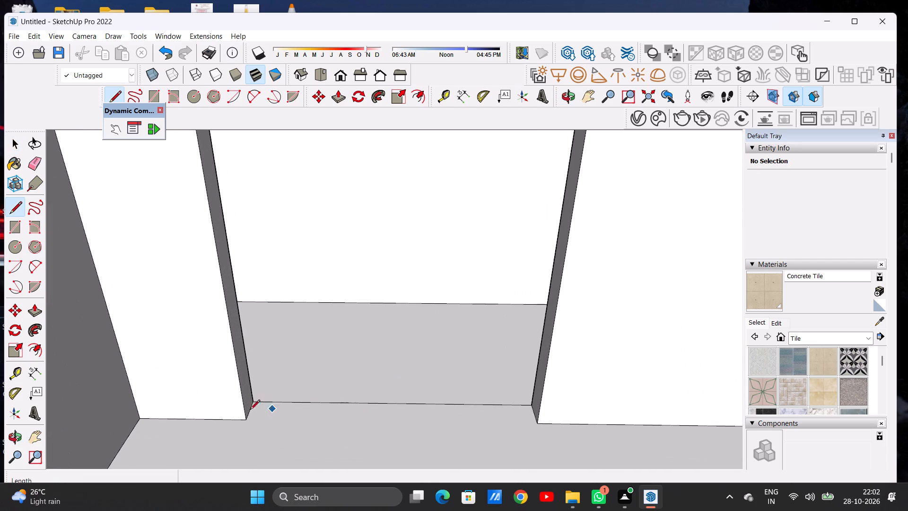
left_click(248, 419)
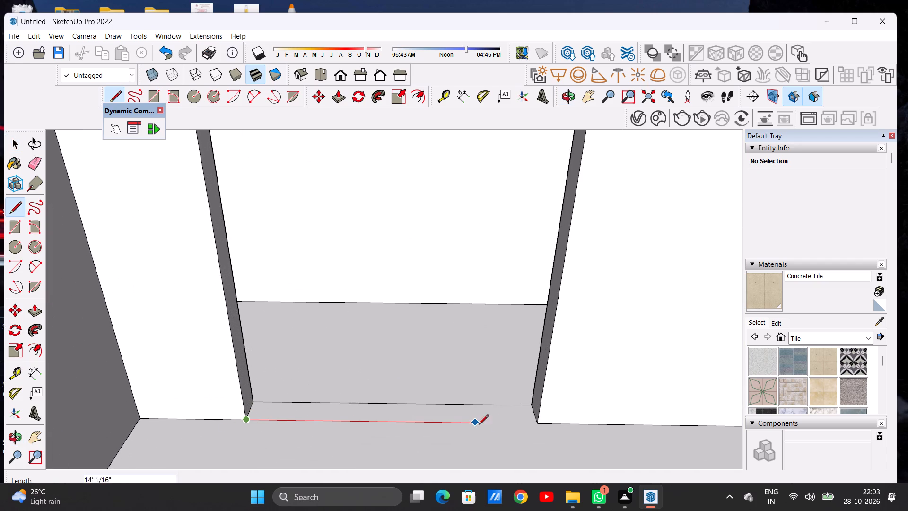
left_click(538, 423)
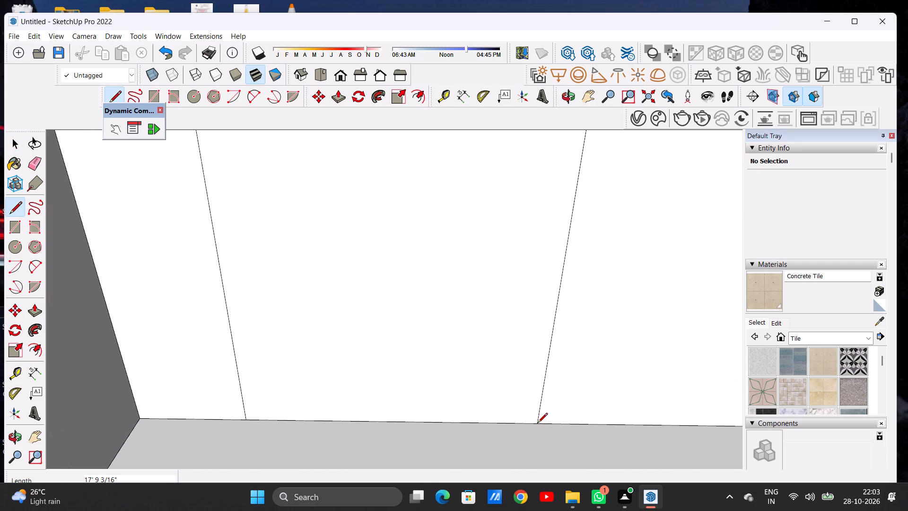
key("space")
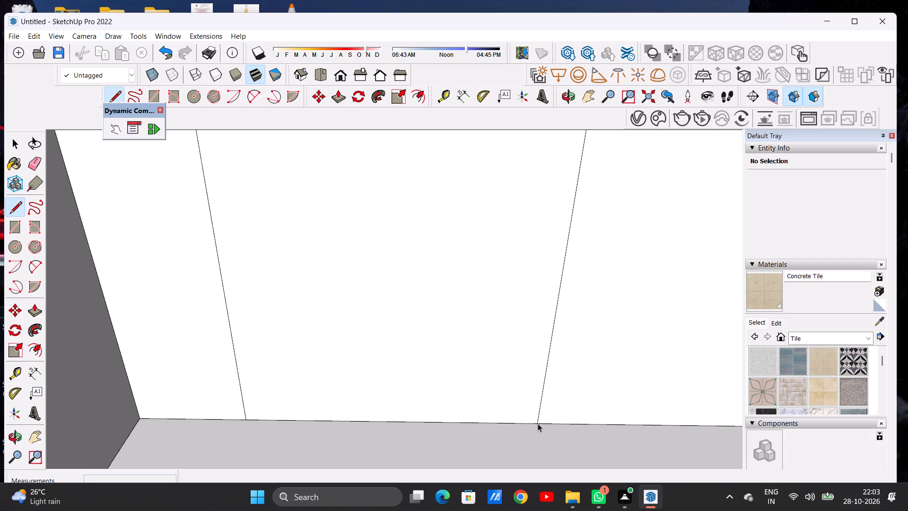
Offset the doorway face's outline inward about 1' 6" to form a door frame border.
scroll(414, 435, "down", 8)
scroll(363, 312, "down", 5)
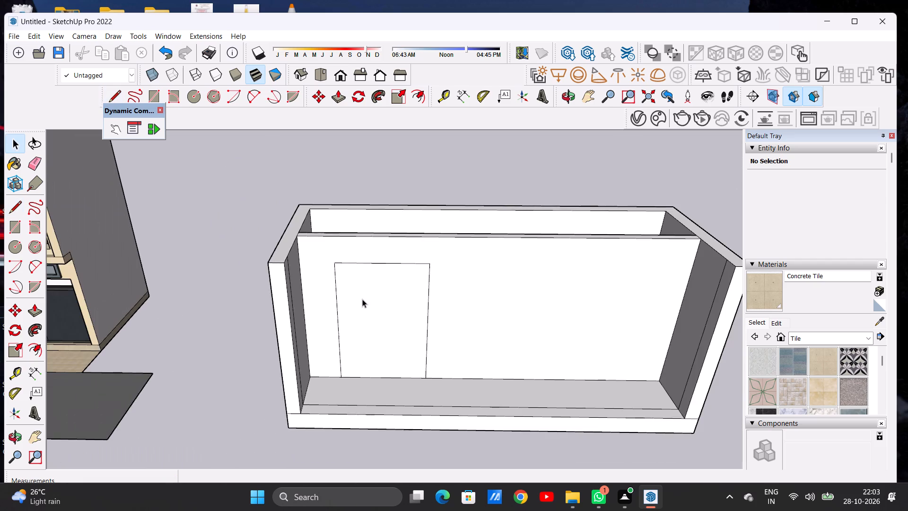
scroll(362, 299, "down", 1)
middle_click_drag(389, 336, 375, 282)
scroll(415, 297, "up", 3)
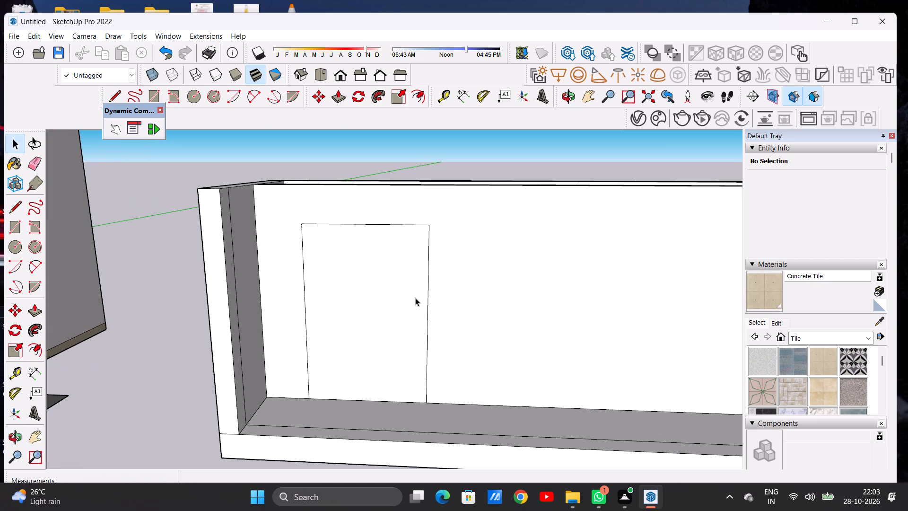
type("OF")
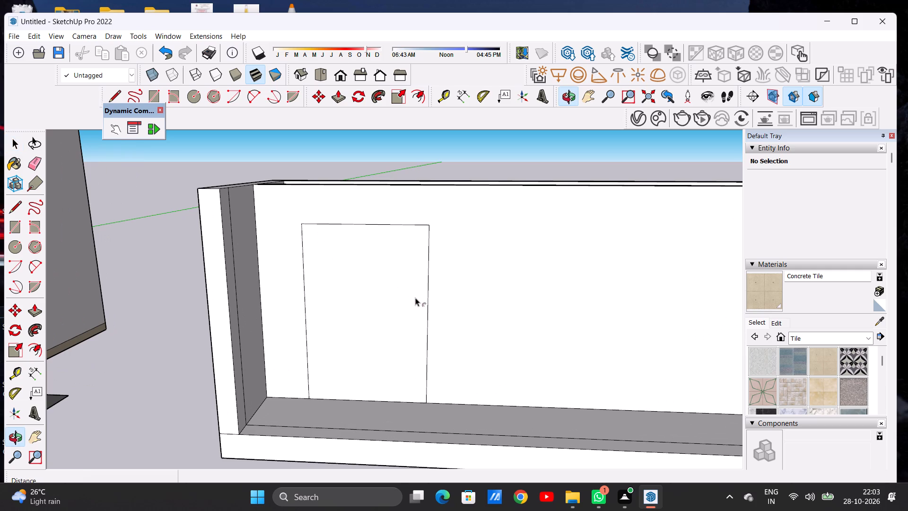
scroll(316, 237, "up", 3)
left_click(317, 236)
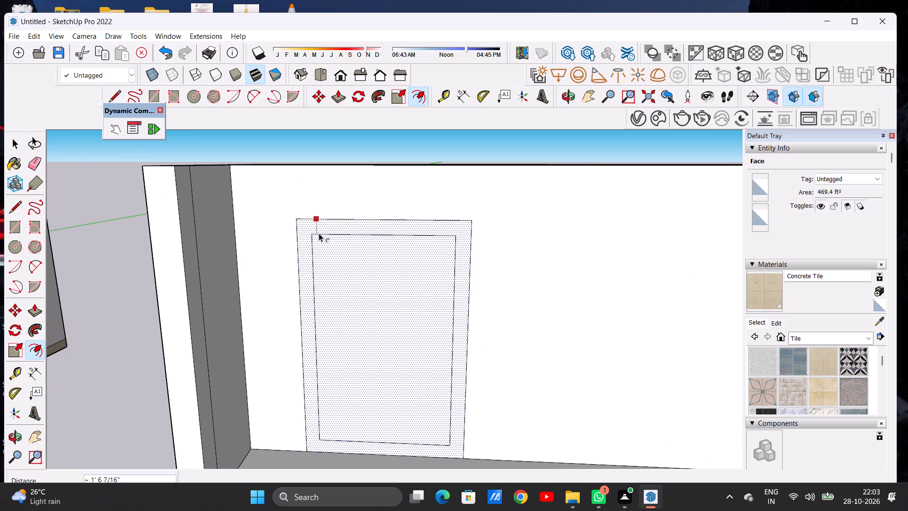
left_click(319, 233)
key("space")
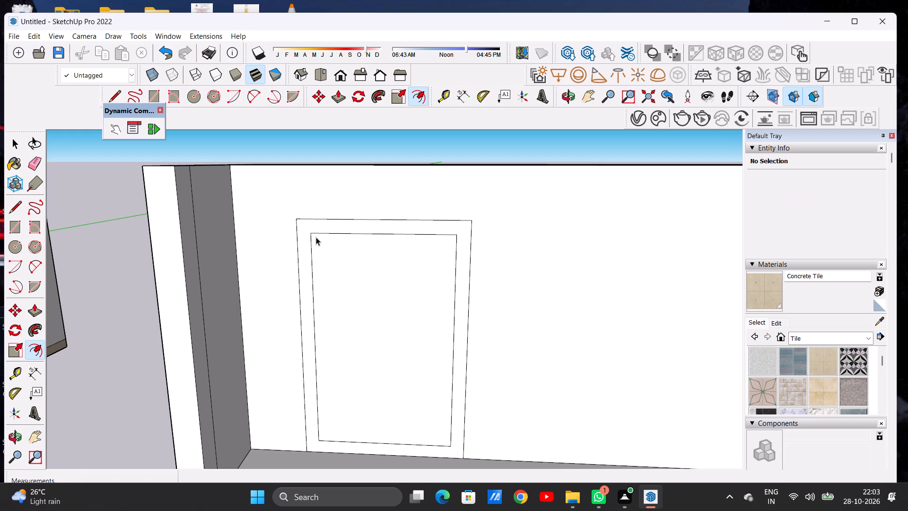
Draw a horizontal rectangle about 8' wide and 1' 8" high inside the door panel, near its upper-left corner.
scroll(321, 240, "down", 13)
middle_click_drag(344, 271, 349, 238)
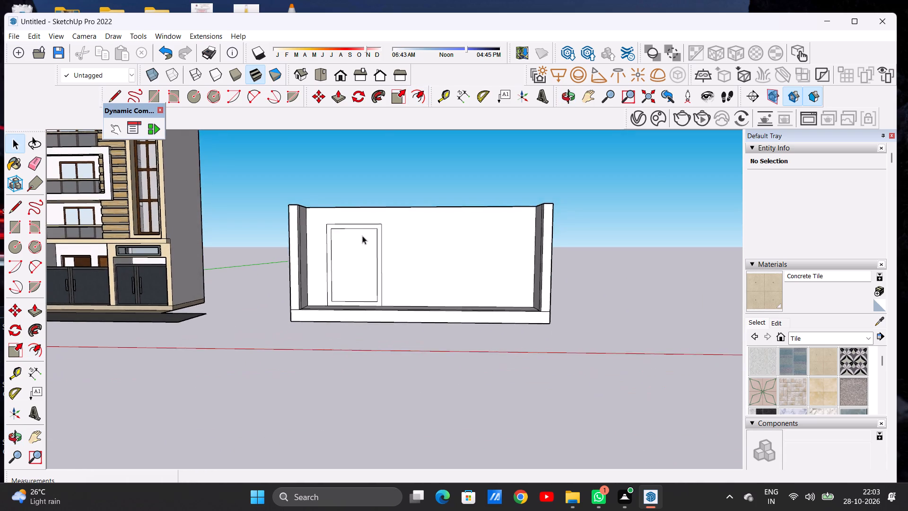
scroll(362, 235, "up", 6)
middle_click_drag(341, 243, 360, 235)
scroll(361, 236, "up", 2)
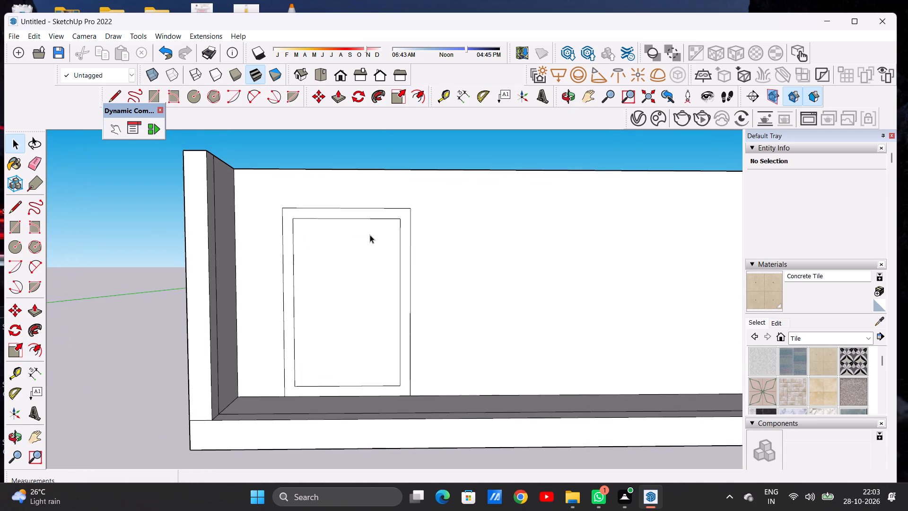
scroll(370, 235, "up", 1)
key("r")
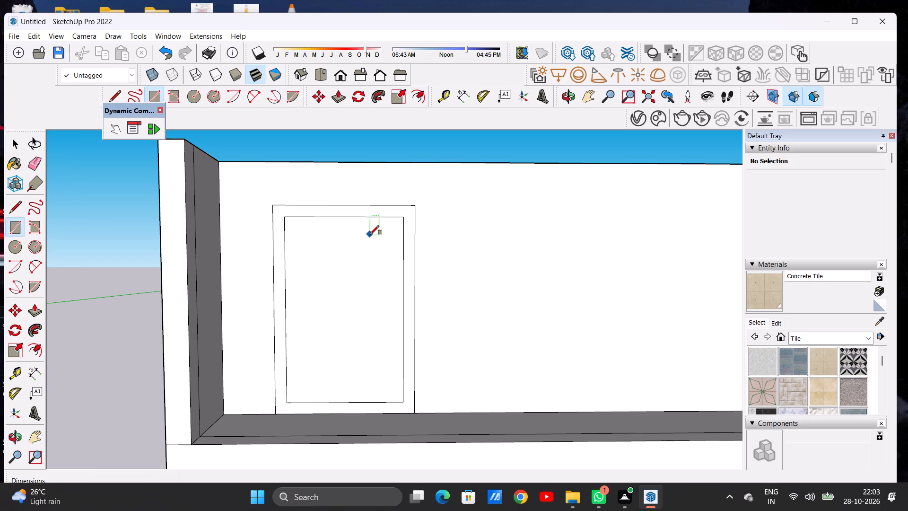
scroll(395, 231, "down", 9)
scroll(374, 249, "up", 3)
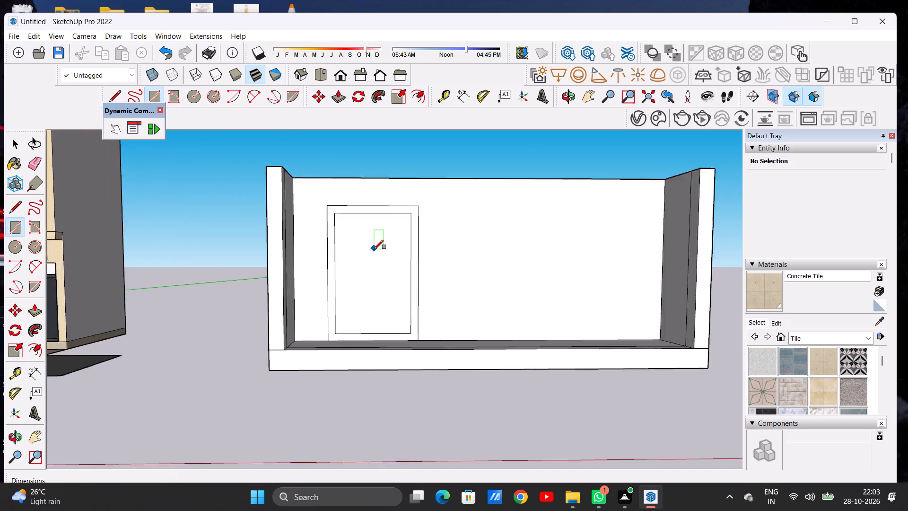
scroll(374, 249, "up", 6)
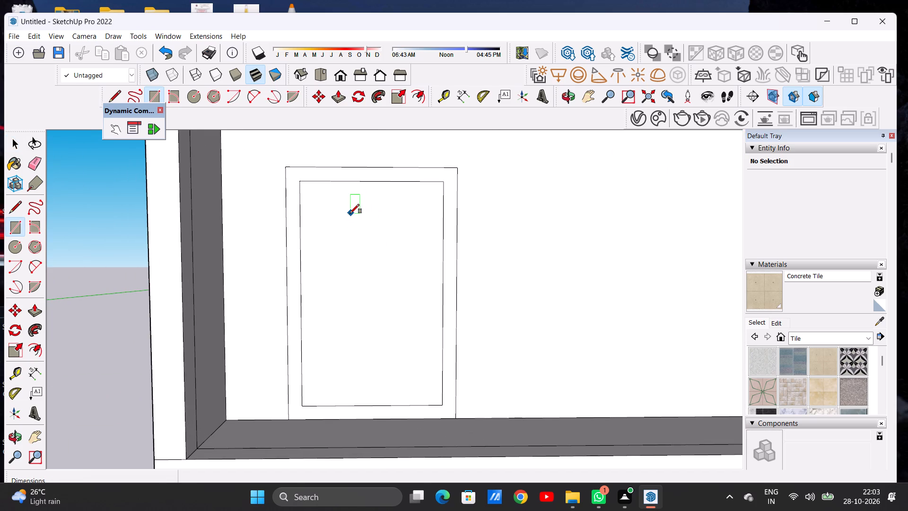
left_click(311, 210)
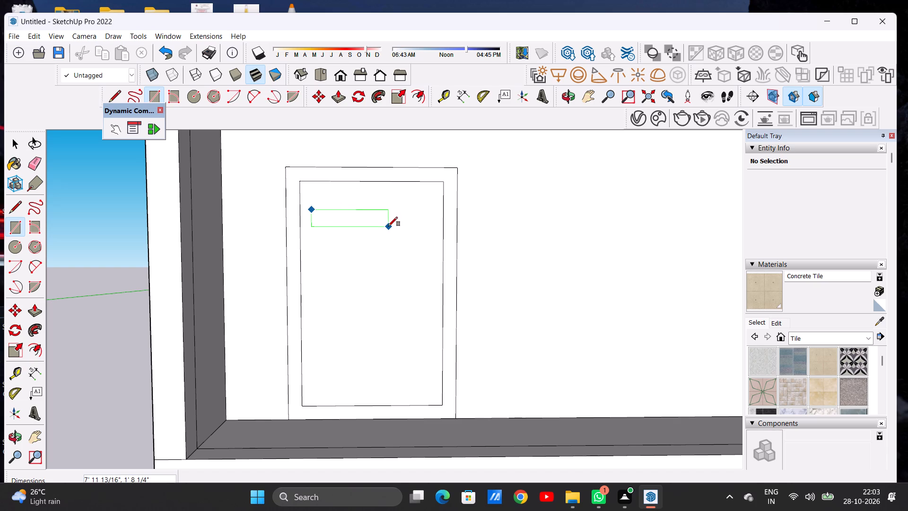
left_click(388, 226)
key("space")
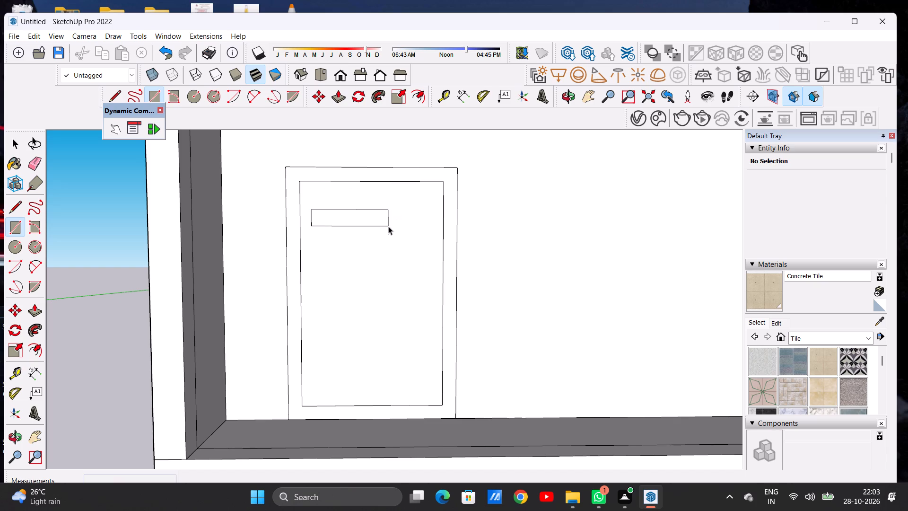
Copy the small horizontal rectangle straight down, leaving a narrow gap below the original.
scroll(252, 243, "down", 10)
scroll(338, 243, "up", 10)
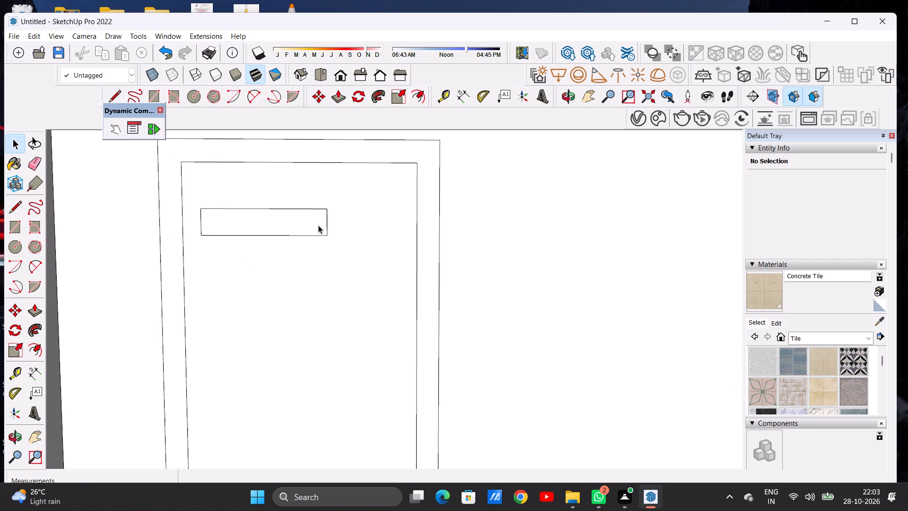
double_click(308, 222)
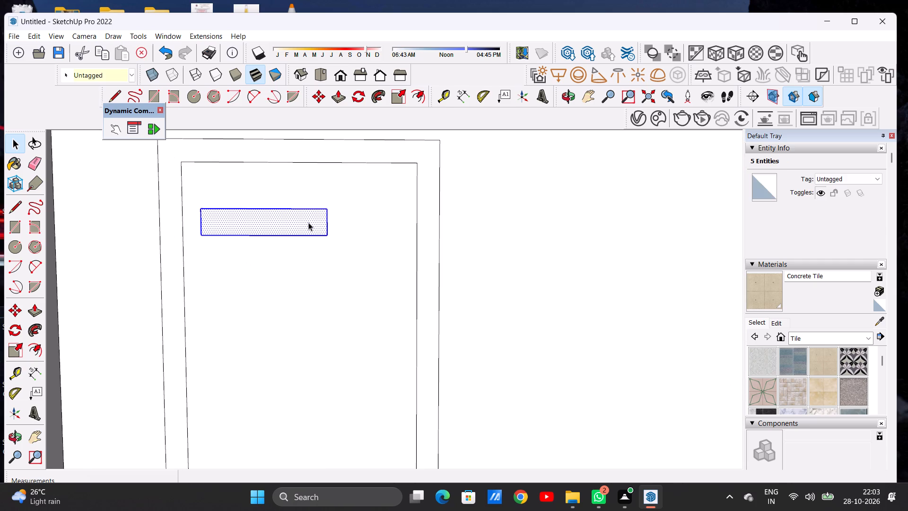
key("m")
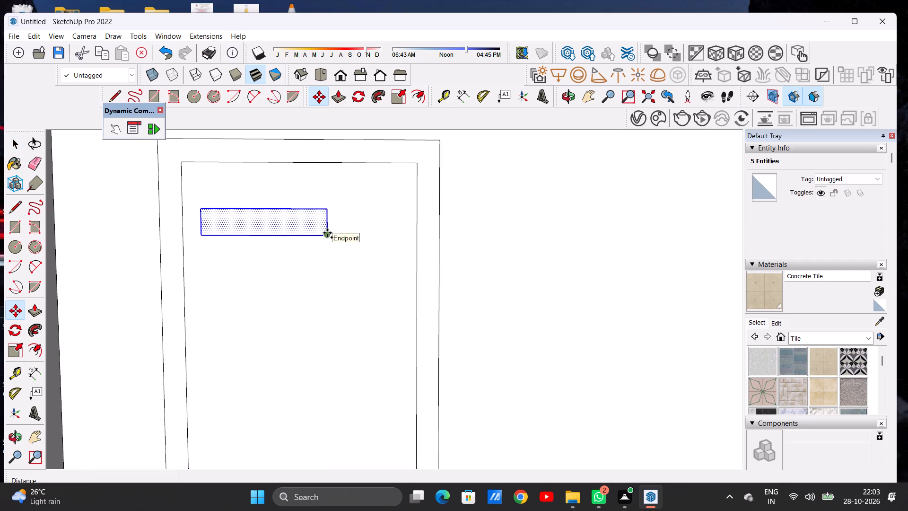
left_click(327, 233)
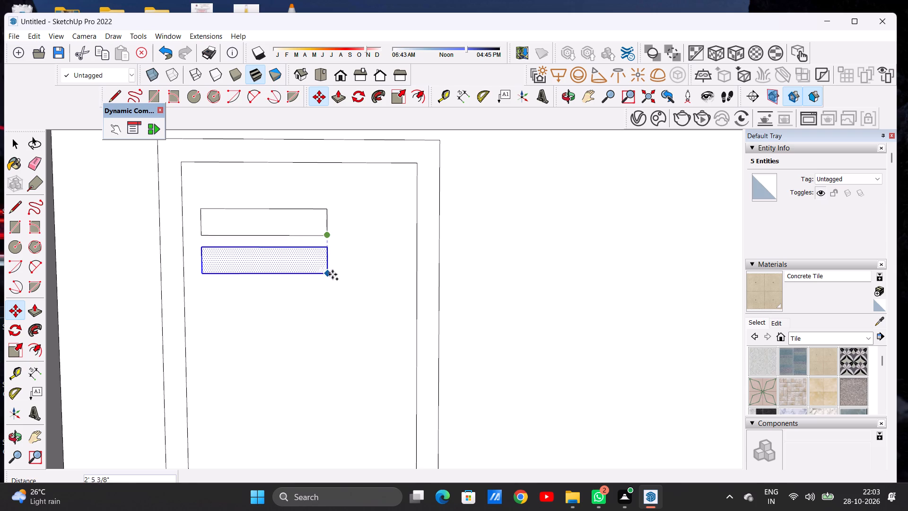
left_click(332, 282)
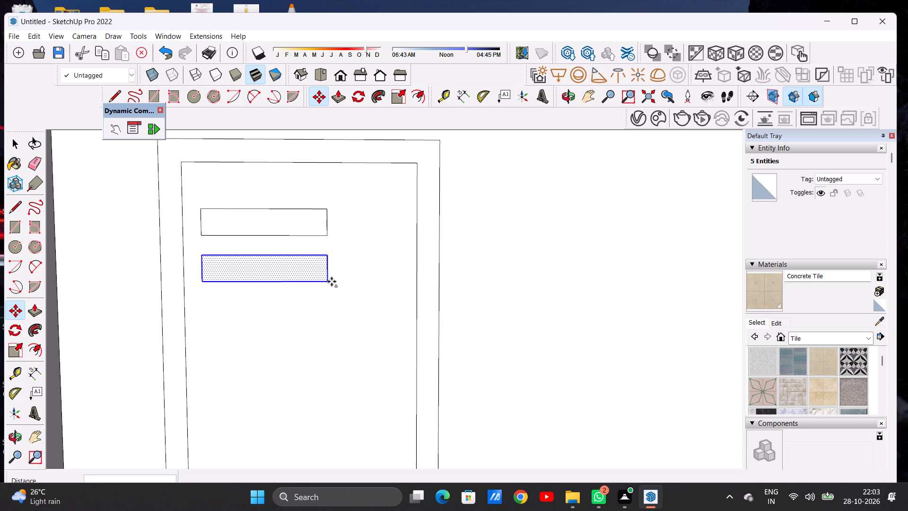
Copy the small horizontal rectangle down the door panel three more times to make a column of five spaced rectangles.
left_click(332, 282)
scroll(324, 330, "down", 10)
scroll(333, 325, "up", 4)
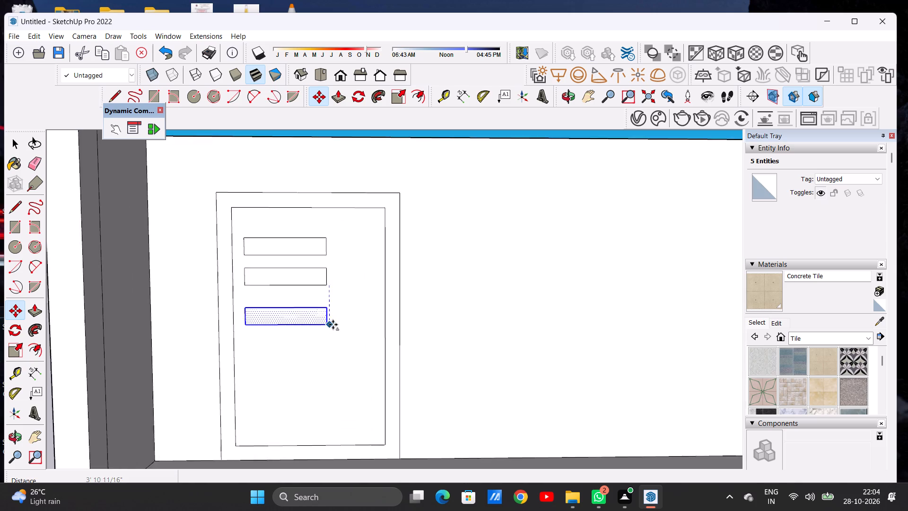
scroll(333, 325, "up", 7)
left_click(326, 312)
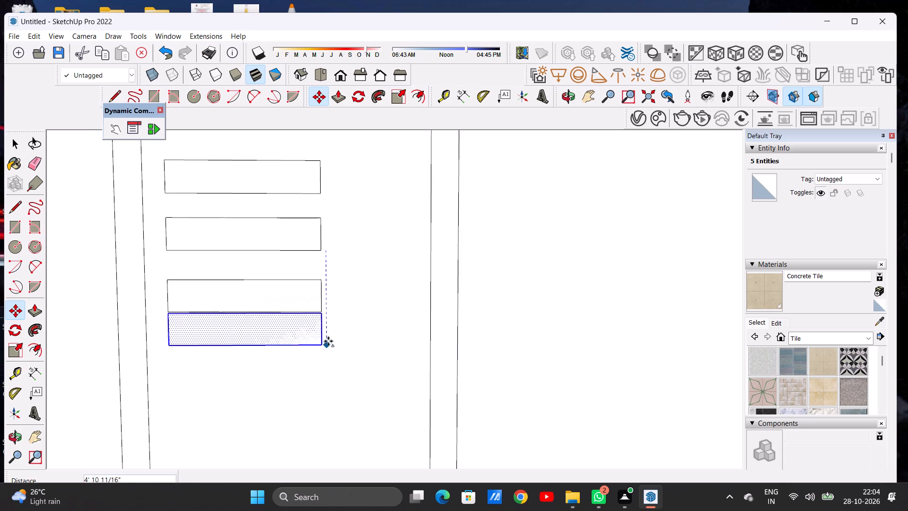
scroll(328, 341, "down", 8)
scroll(327, 359, "up", 5)
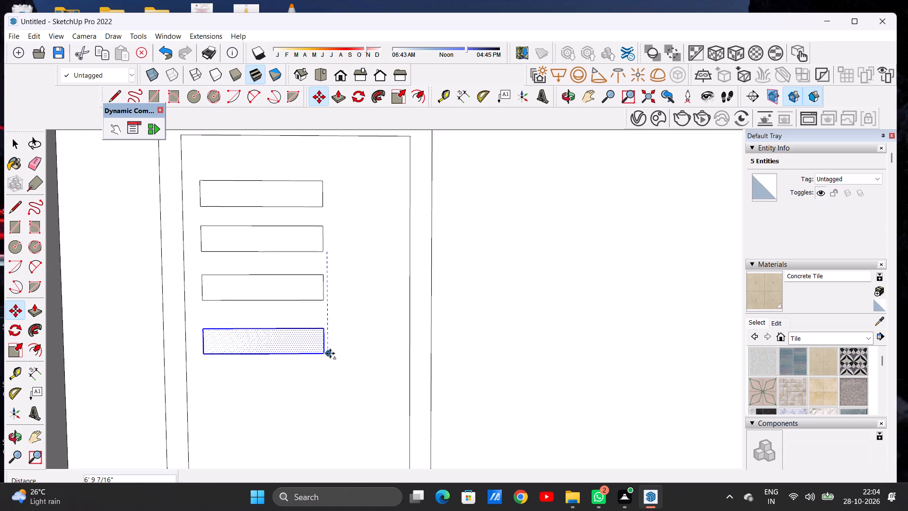
left_click(330, 353)
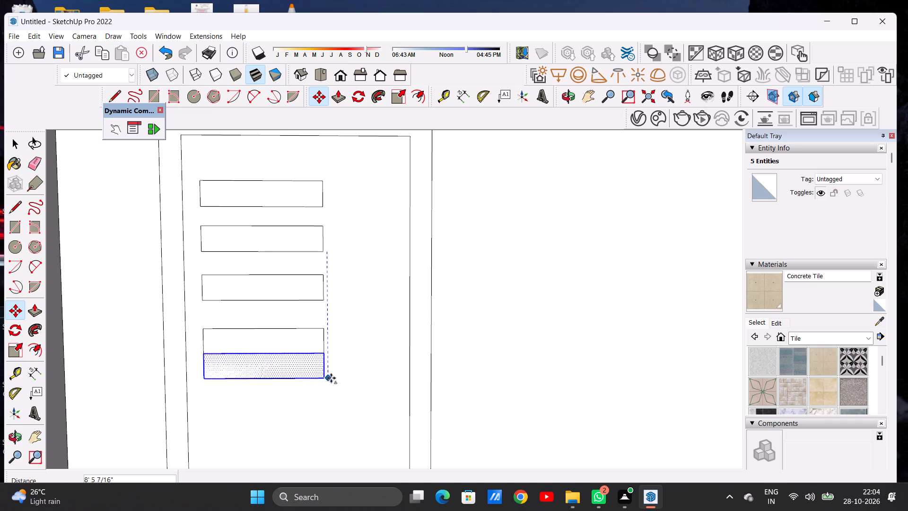
scroll(332, 349, "down", 17)
scroll(336, 355, "up", 14)
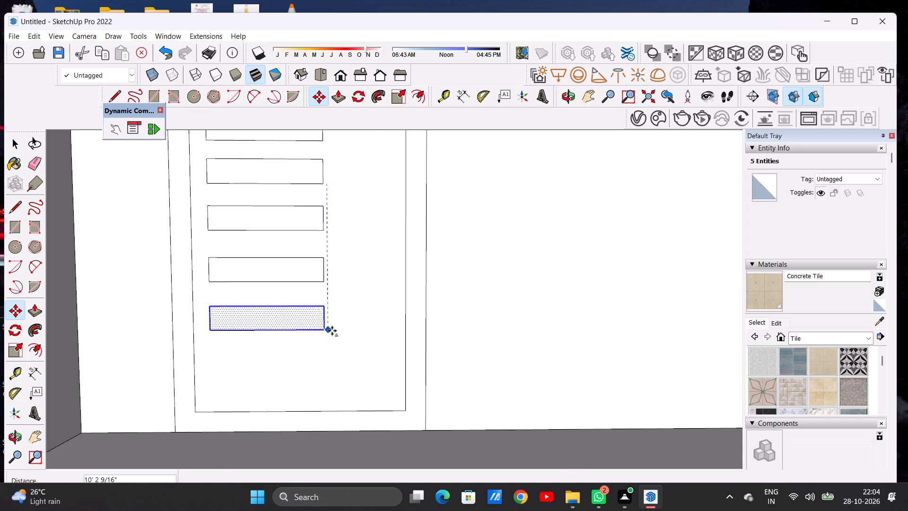
left_click(332, 331)
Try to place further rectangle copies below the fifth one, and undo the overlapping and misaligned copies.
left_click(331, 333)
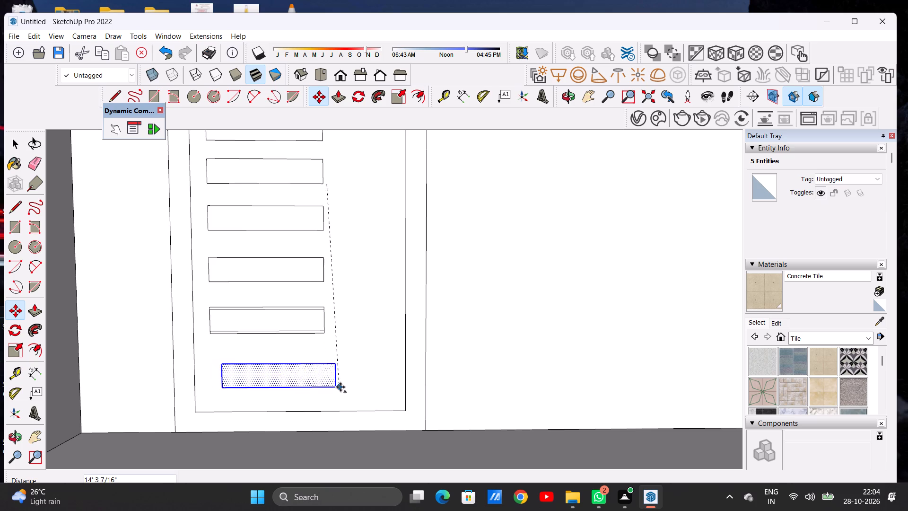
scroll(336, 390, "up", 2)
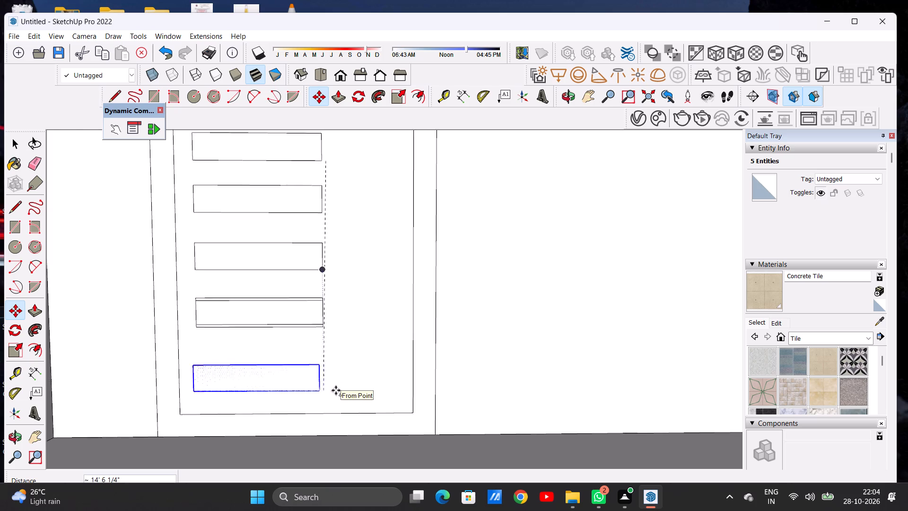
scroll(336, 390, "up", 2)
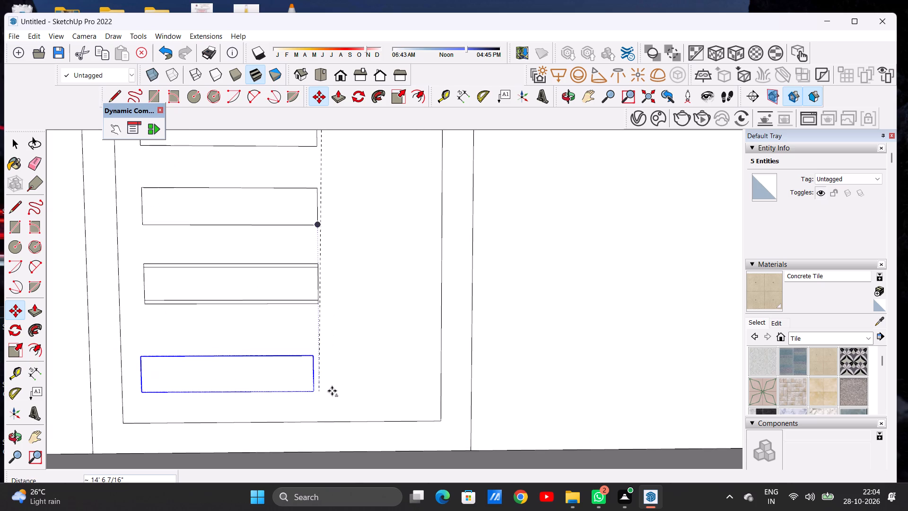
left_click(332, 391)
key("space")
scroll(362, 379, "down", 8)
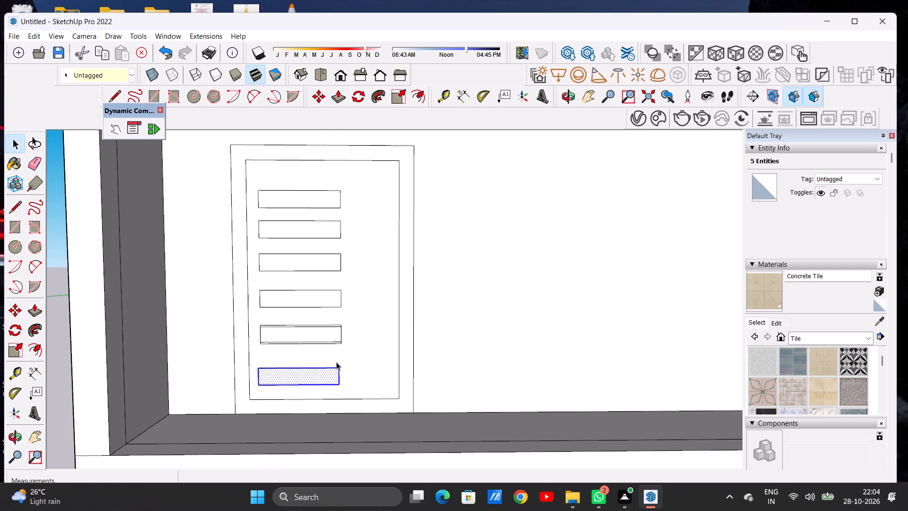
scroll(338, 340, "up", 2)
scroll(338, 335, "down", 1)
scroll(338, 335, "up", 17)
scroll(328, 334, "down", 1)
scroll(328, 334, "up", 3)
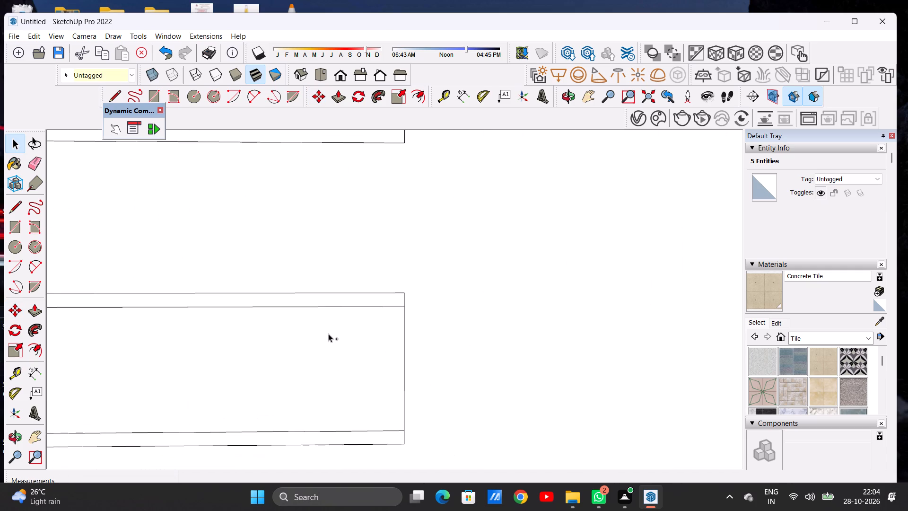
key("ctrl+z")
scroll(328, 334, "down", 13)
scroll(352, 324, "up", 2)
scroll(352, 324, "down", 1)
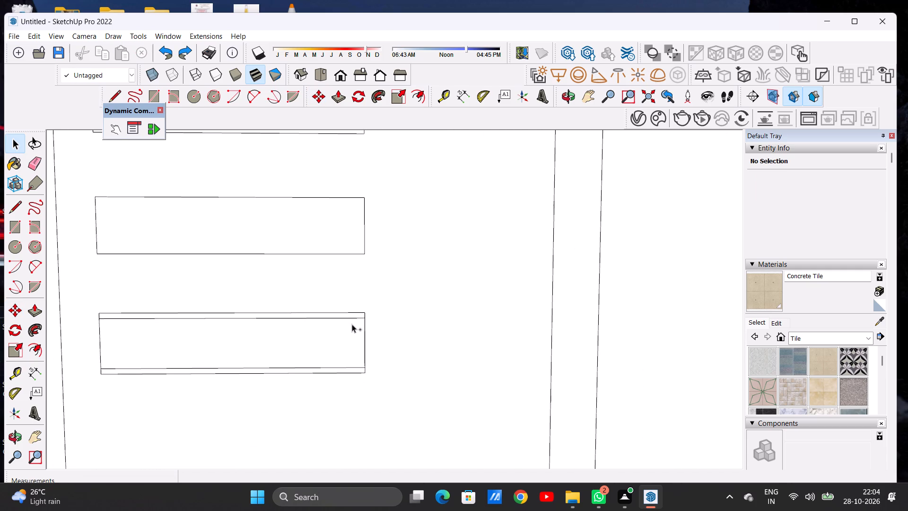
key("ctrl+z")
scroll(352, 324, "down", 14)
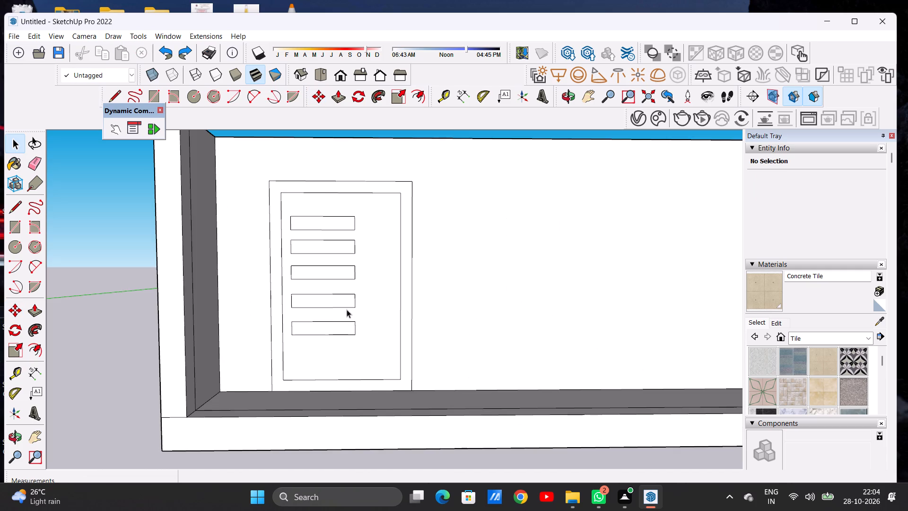
Copy the lowest rectangle straight down about 3' 6" to add a sixth one near the door panel's bottom.
middle_click_drag(358, 305, 343, 316)
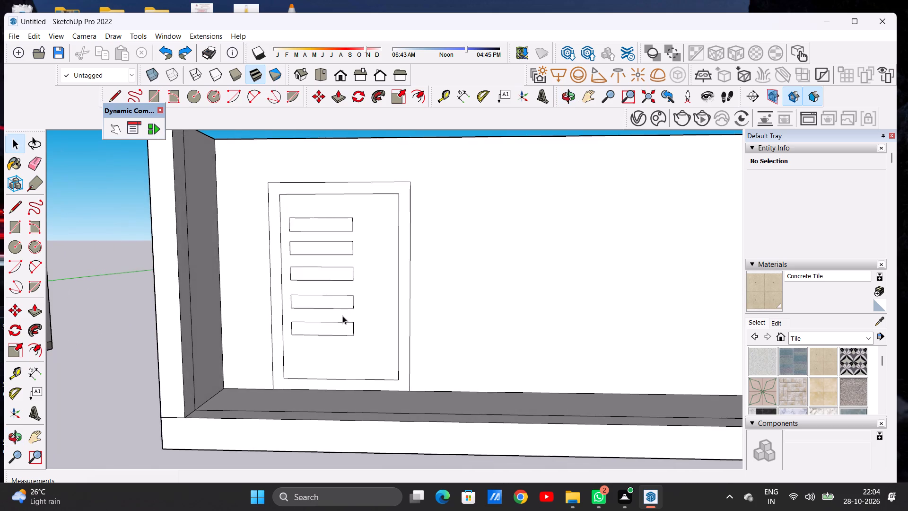
scroll(347, 332, "up", 5)
scroll(349, 336, "down", 1)
scroll(349, 336, "up", 2)
double_click(349, 322)
key("m")
scroll(393, 304, "down", 3)
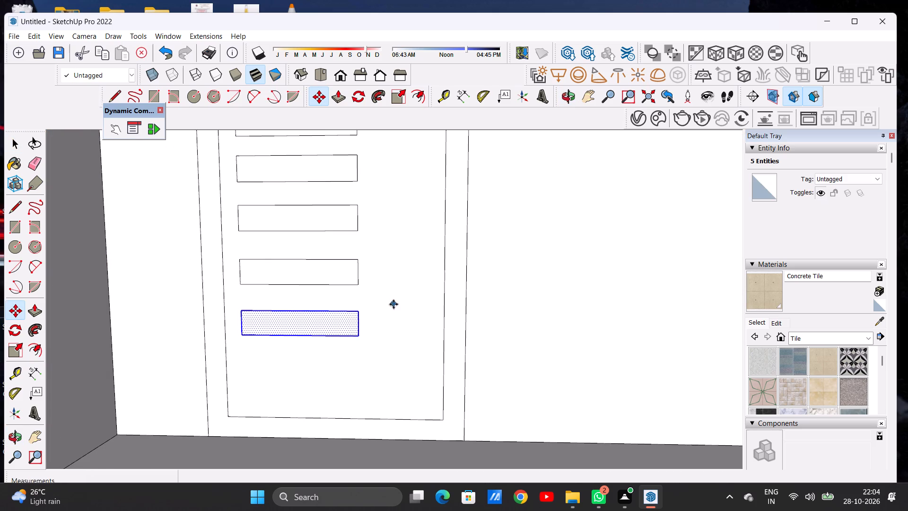
scroll(393, 304, "down", 4)
scroll(373, 325, "up", 4)
left_click(373, 321)
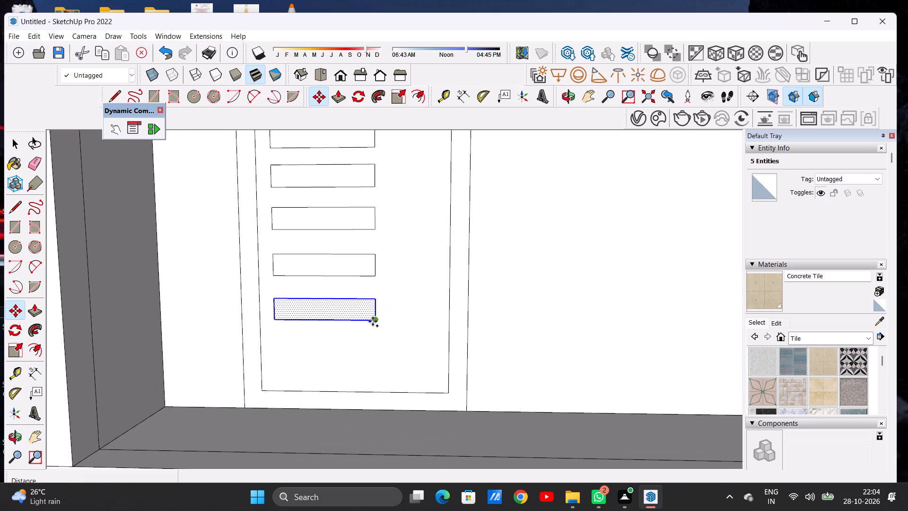
left_click(373, 364)
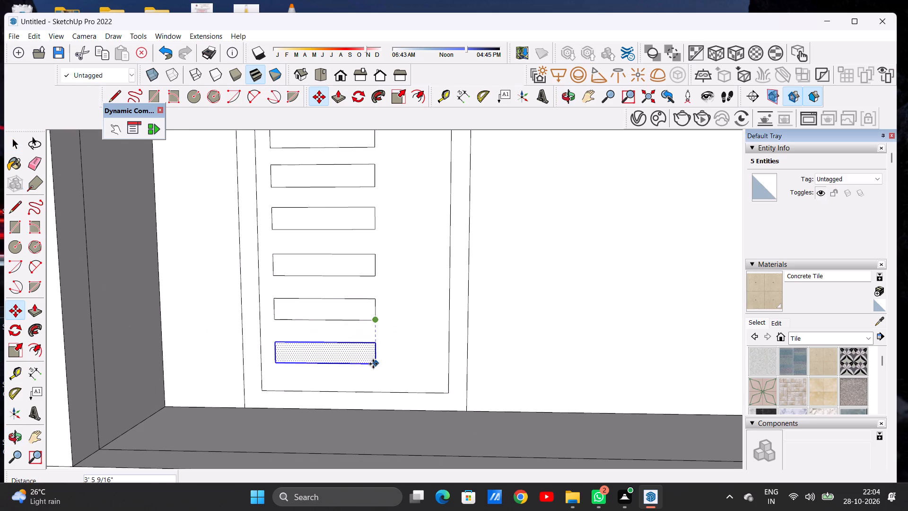
key("space")
scroll(402, 346, "down", 6)
scroll(402, 346, "up", 1)
scroll(402, 346, "down", 10)
left_click(425, 236)
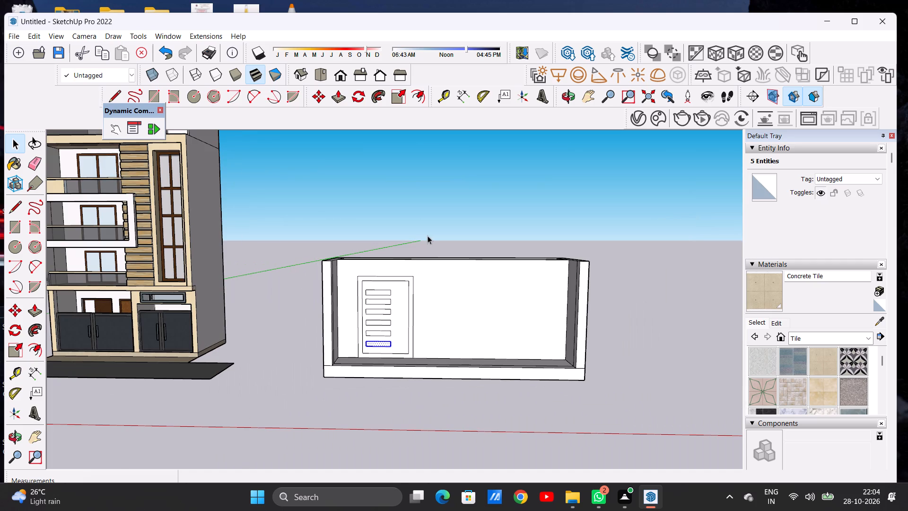
scroll(427, 277, "down", 6)
middle_click_drag(388, 307, 388, 301)
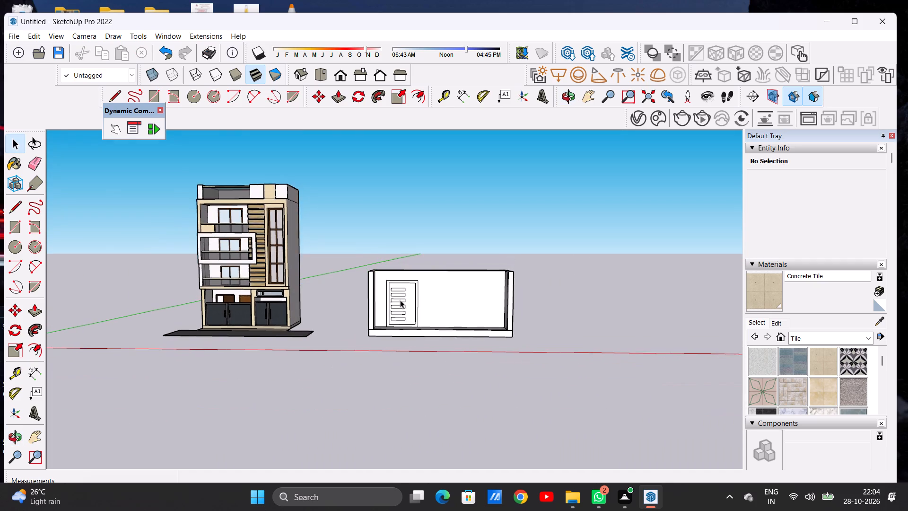
Draw a narrow vertical handle rectangle about 6' 2" high and 10 1/2" wide between the column of rectangles and the door panel's right edge.
scroll(402, 299, "up", 14)
scroll(408, 299, "down", 1)
scroll(408, 299, "up", 3)
key("r")
scroll(439, 298, "up", 3)
scroll(439, 299, "down", 1)
left_click(437, 299)
left_click(449, 298)
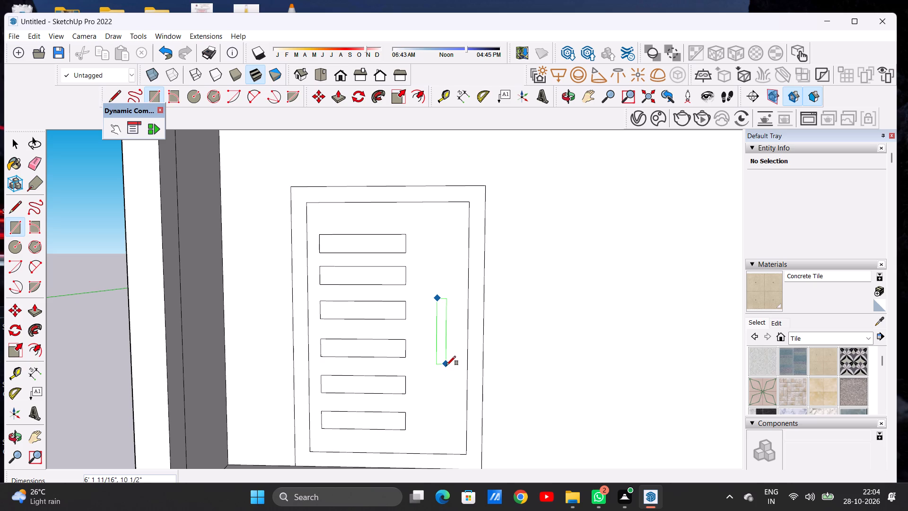
left_click(446, 365)
key("space")
scroll(438, 310, "down", 5)
scroll(434, 315, "up", 1)
scroll(434, 315, "down", 2)
scroll(393, 335, "up", 1)
middle_click_drag(392, 335, 401, 332)
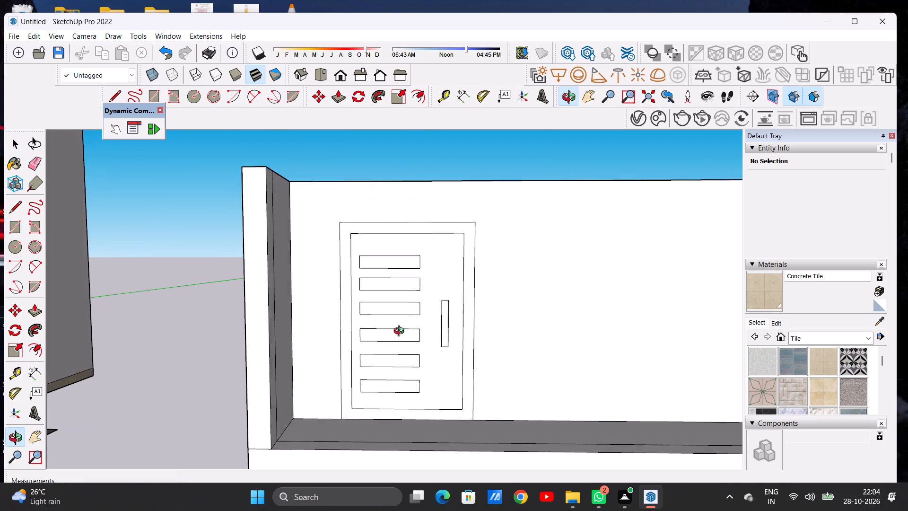
middle_click_drag(401, 332, 402, 331)
scroll(383, 333, "down", 11)
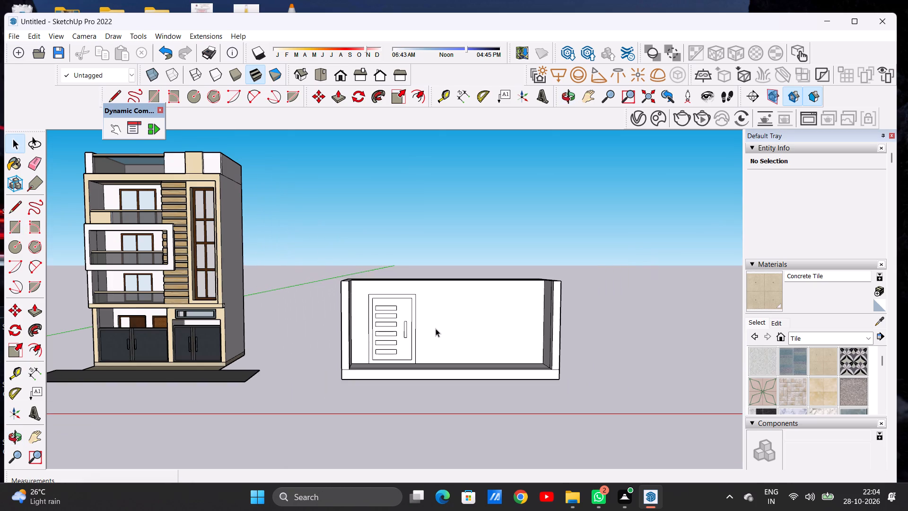
scroll(406, 323, "up", 6)
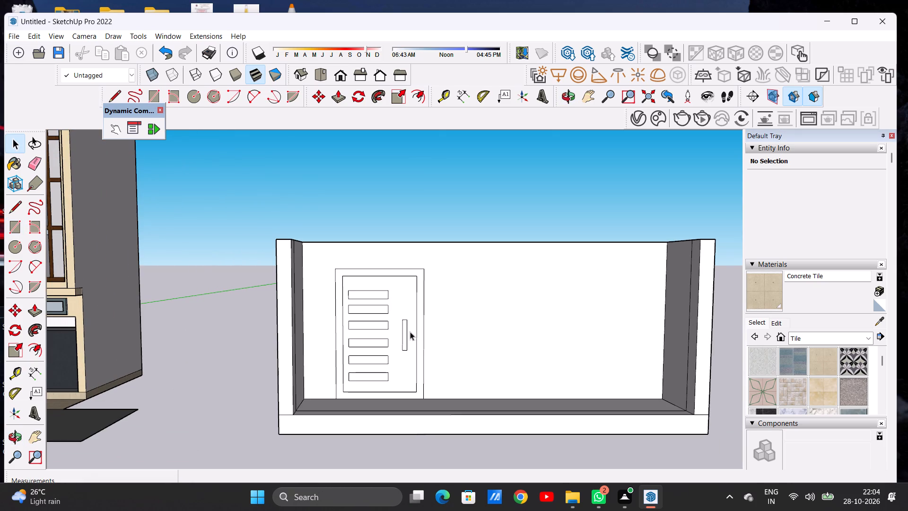
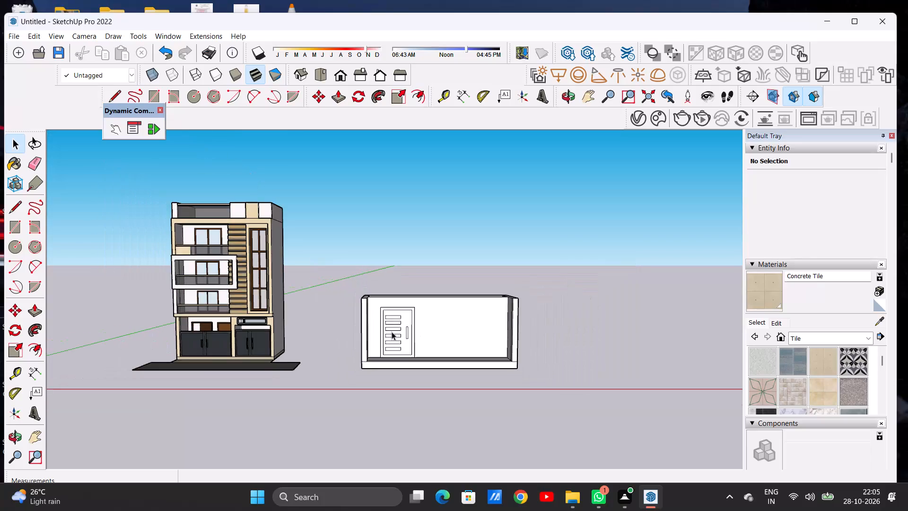
Draw a window rectangle about 23' 9" by 18' 9" on the wall beside the door.
scroll(396, 327, "up", 8)
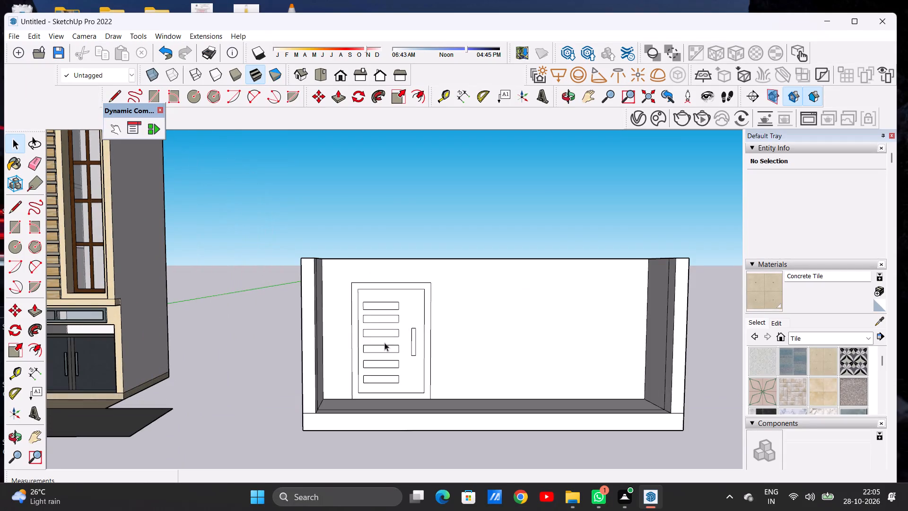
scroll(342, 371, "down", 5)
scroll(445, 320, "up", 5)
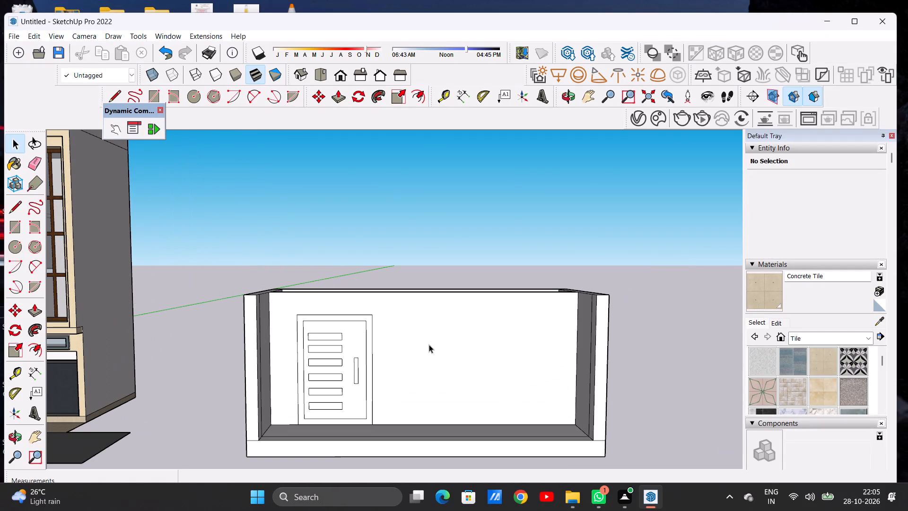
key("r")
scroll(423, 343, "up", 4)
left_click(392, 304)
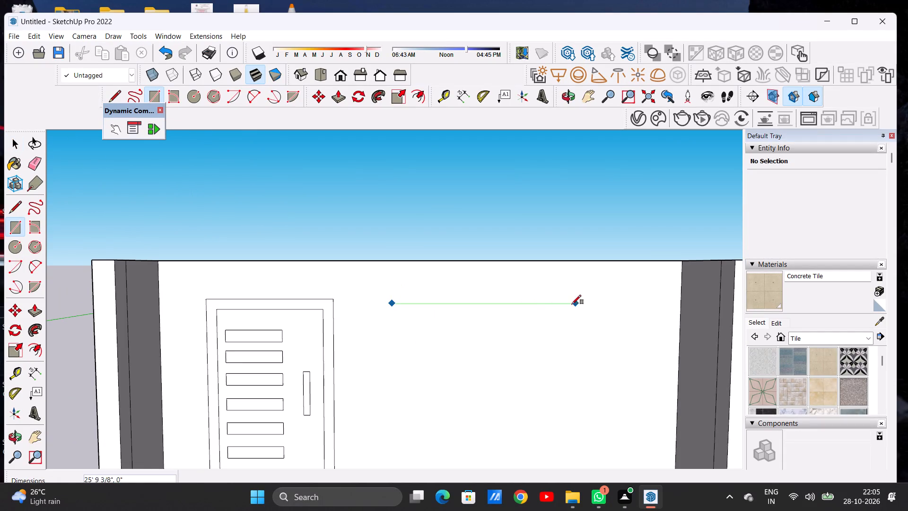
scroll(551, 317, "down", 14)
scroll(559, 350, "up", 9)
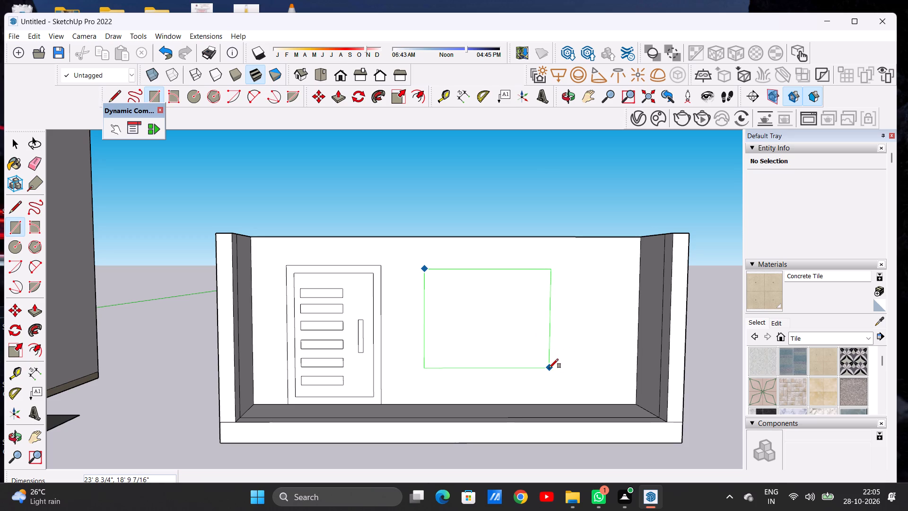
left_click(550, 368)
key("space")
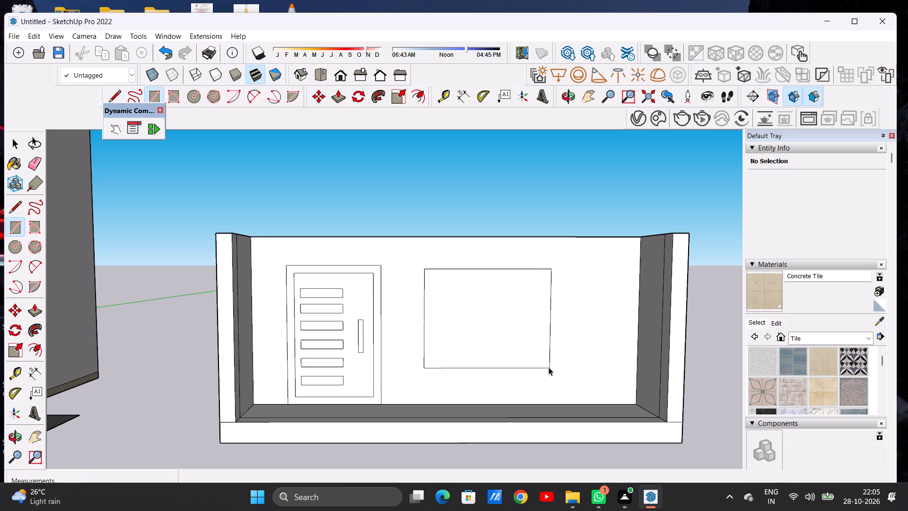
Push the window rectangle about 1' 8 1/2" through the wall with Push/Pull to cut an opening.
middle_click_drag(440, 287, 283, 401)
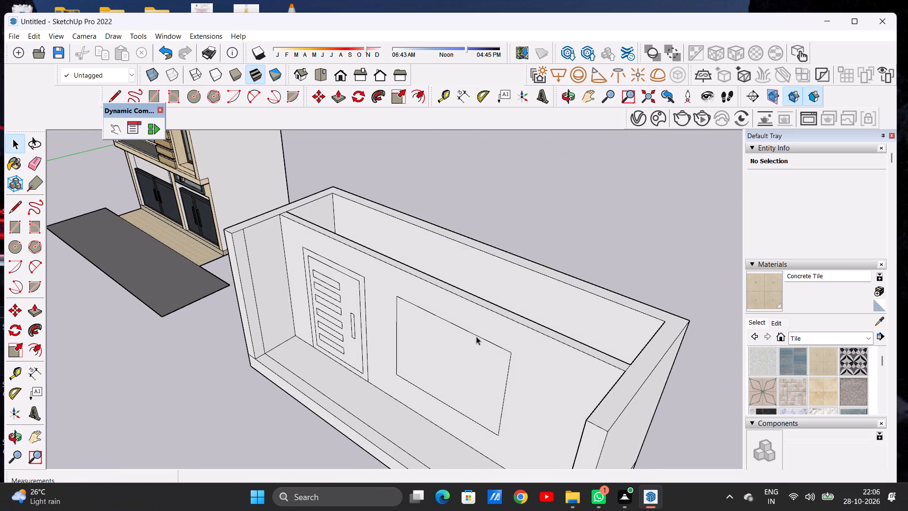
scroll(476, 337, "up", 4)
key("p")
scroll(474, 352, "up", 4)
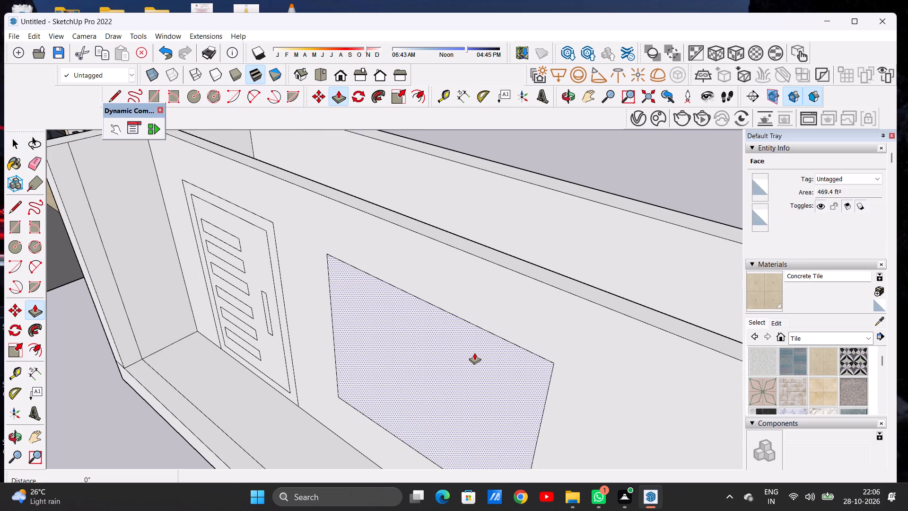
left_click(474, 352)
left_click(560, 256)
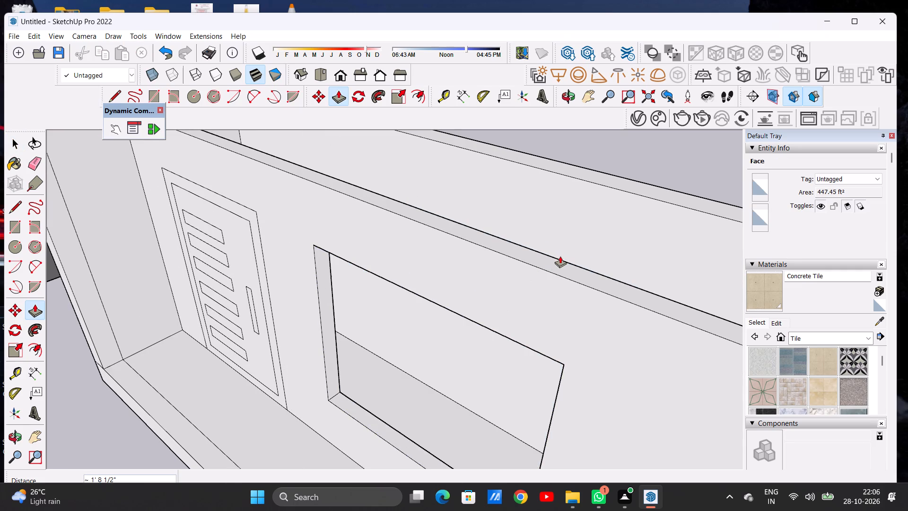
key("space")
scroll(541, 287, "down", 17)
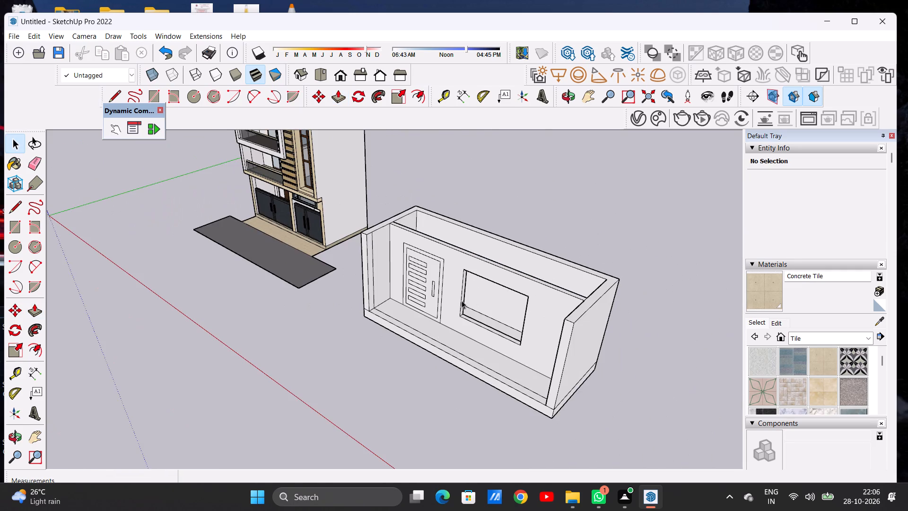
Examine the window opening and the wall behind it from several angles.
middle_click_drag(452, 304, 577, 236)
scroll(536, 256, "up", 7)
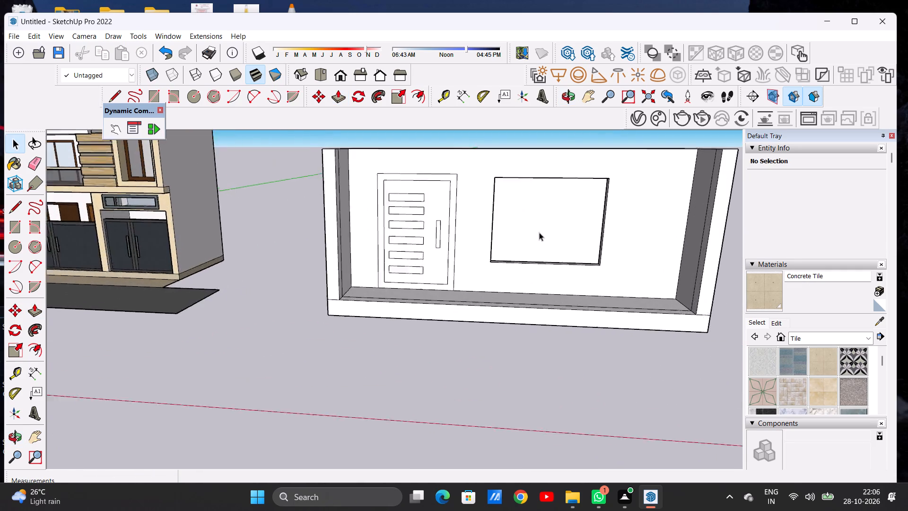
scroll(539, 232, "up", 9)
left_click(539, 232)
scroll(497, 284, "down", 13)
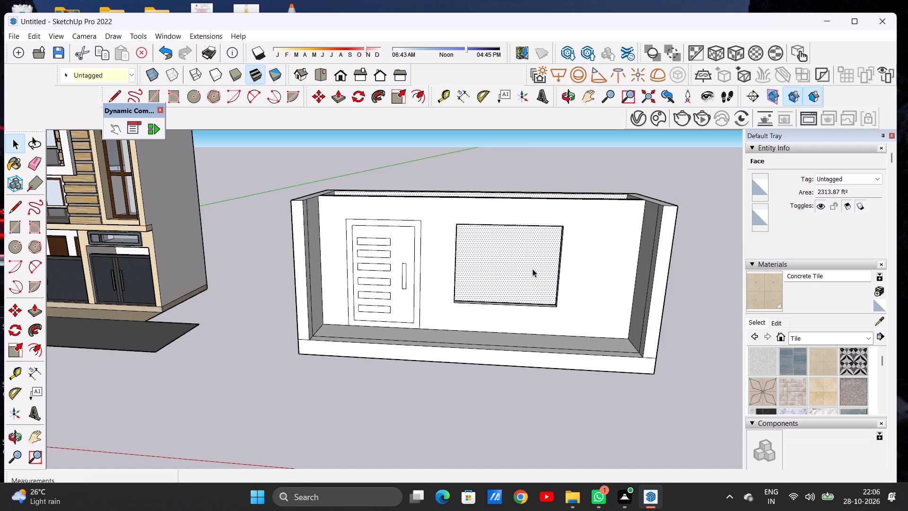
middle_click_drag(528, 265, 472, 290)
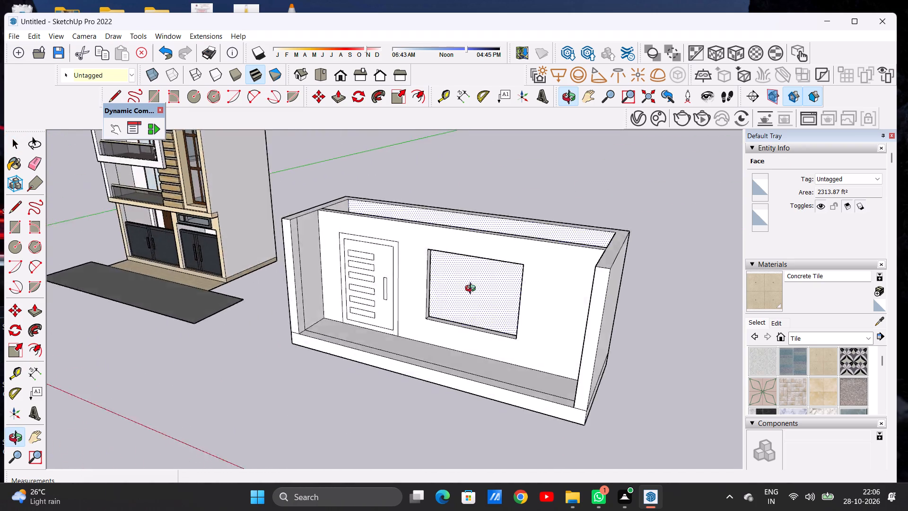
middle_click_drag(472, 290, 517, 281)
left_click(573, 183)
scroll(397, 311, "down", 7)
middle_click_drag(373, 347, 397, 307)
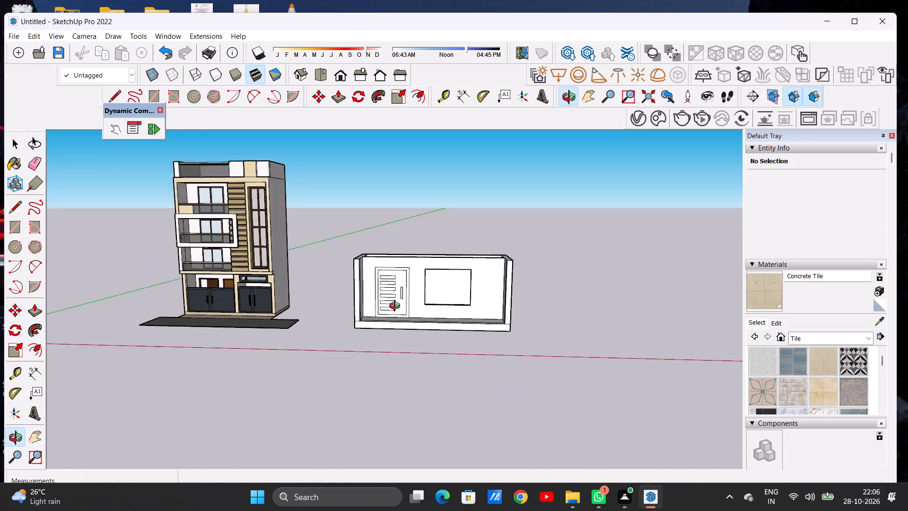
middle_click_drag(397, 307, 400, 289)
scroll(446, 267, "up", 1)
scroll(446, 266, "down", 1)
scroll(446, 266, "up", 1)
scroll(446, 266, "down", 1)
scroll(446, 266, "up", 3)
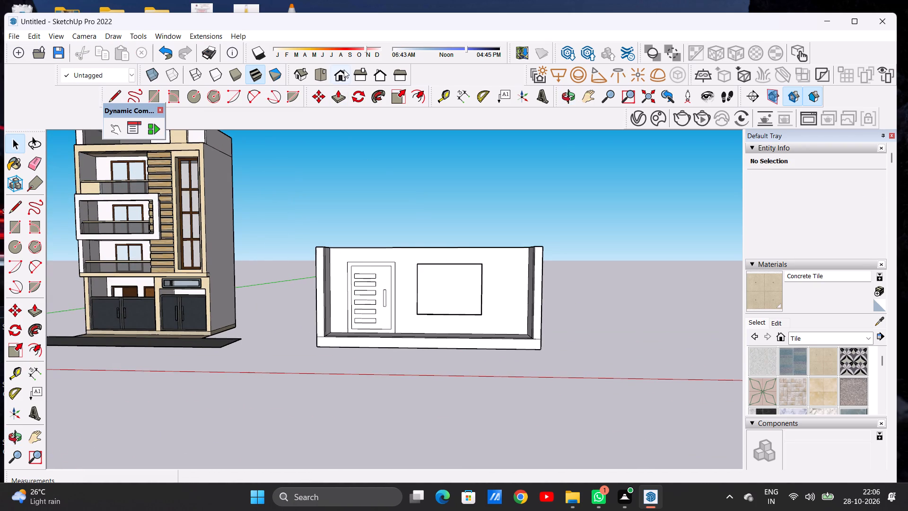
In front view, draw a line about 23' 10" along the opening's upper edge to close it with a face.
left_click(344, 70)
scroll(313, 291, "down", 7)
scroll(442, 316, "up", 10)
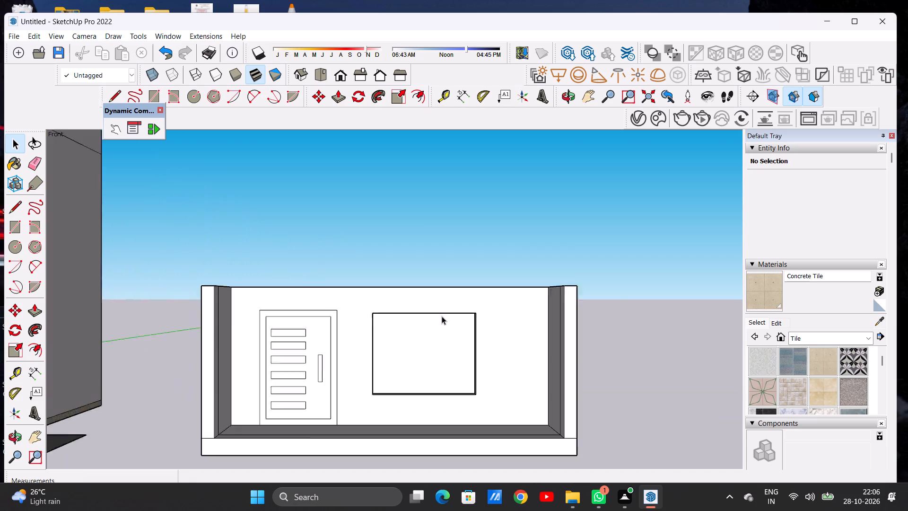
scroll(442, 316, "up", 7)
scroll(442, 316, "down", 2)
scroll(442, 316, "up", 1)
scroll(442, 316, "down", 3)
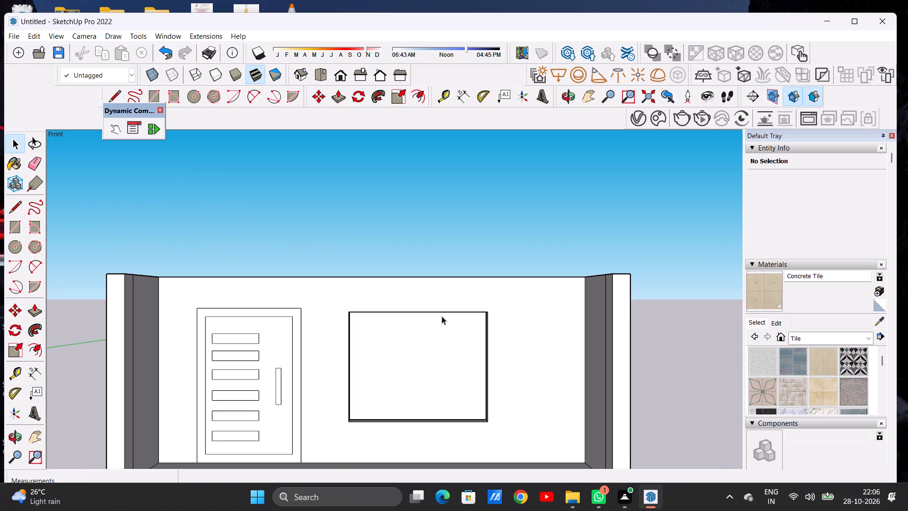
key("l")
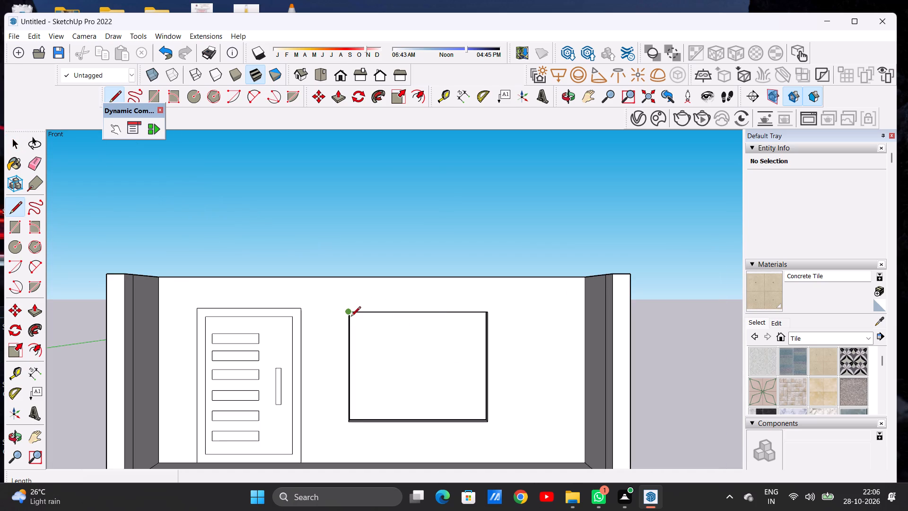
left_click(349, 315)
left_click(484, 315)
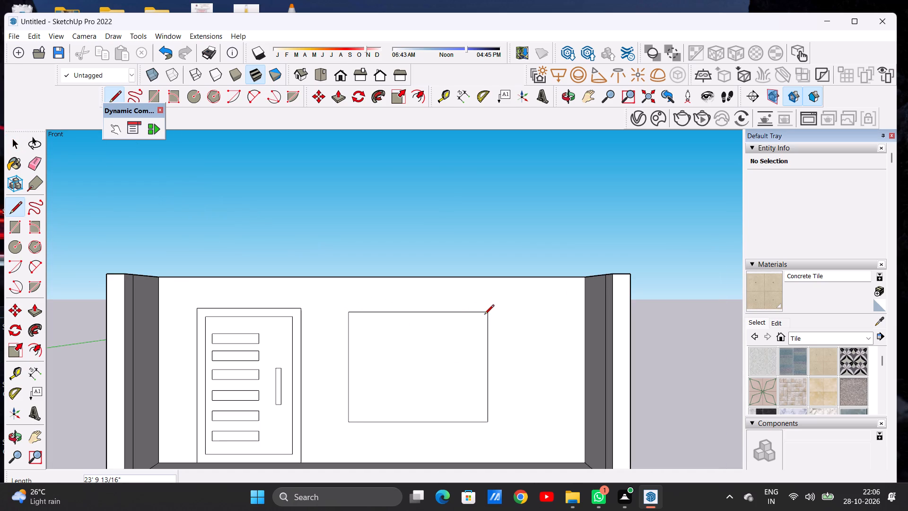
key("space")
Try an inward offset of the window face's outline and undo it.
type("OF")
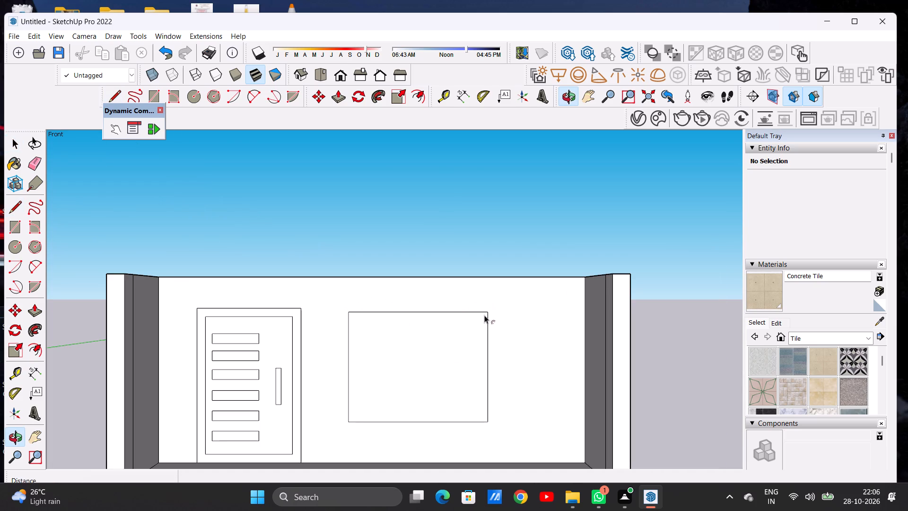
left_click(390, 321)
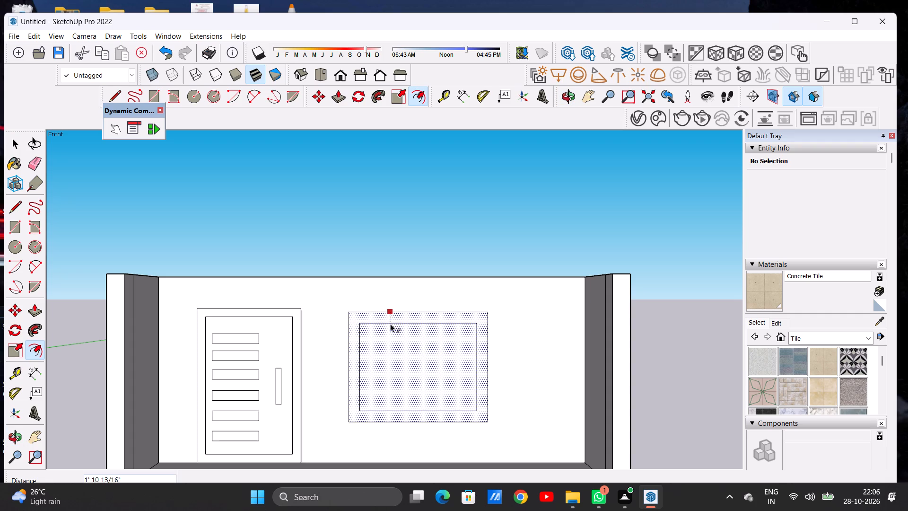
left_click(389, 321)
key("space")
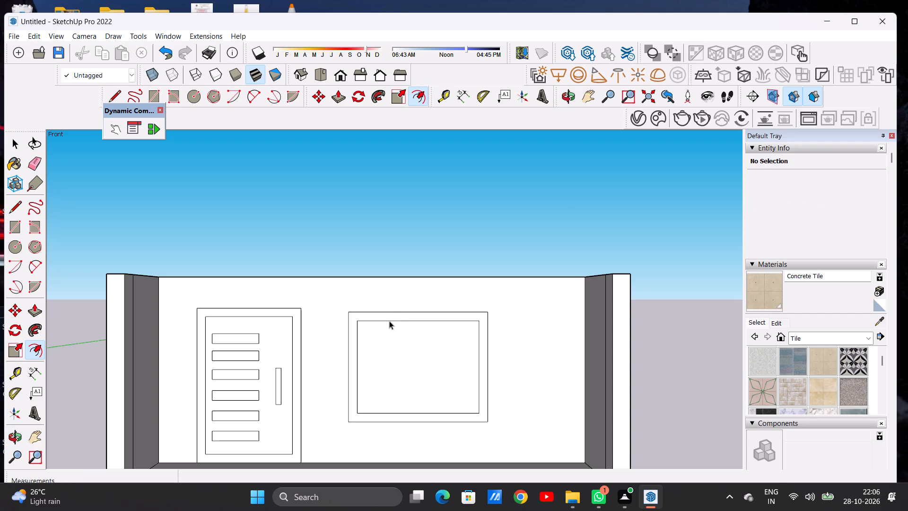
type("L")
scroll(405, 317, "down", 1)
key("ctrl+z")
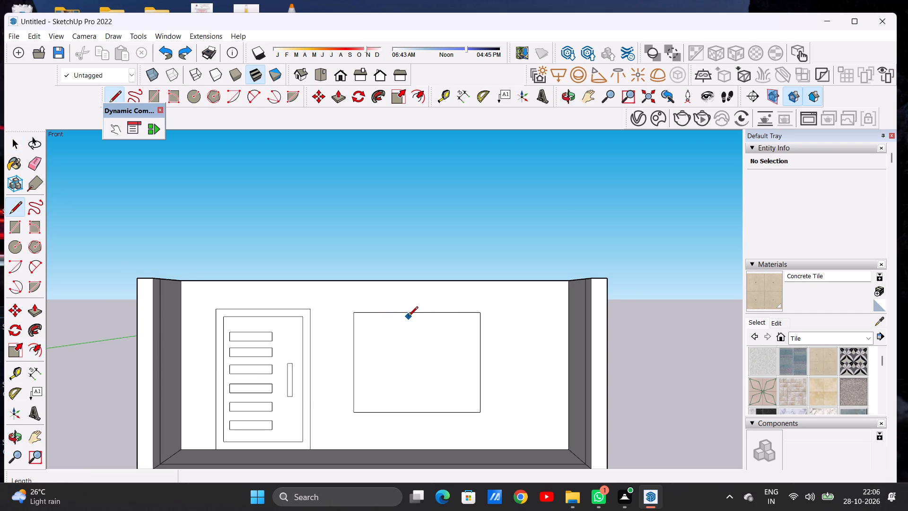
Offset the window face's outline inward about 1' 1" to form the outer frame.
key("space")
type("OF")
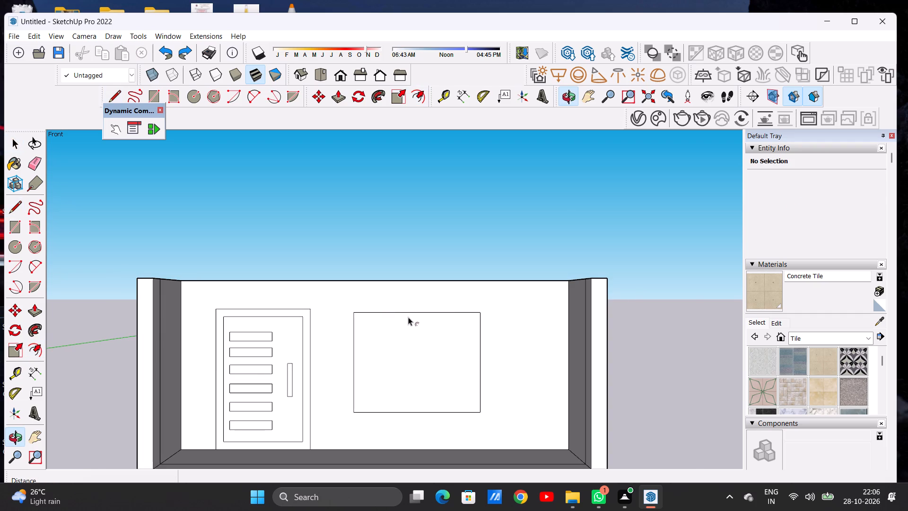
scroll(408, 317, "up", 3)
left_click(382, 317)
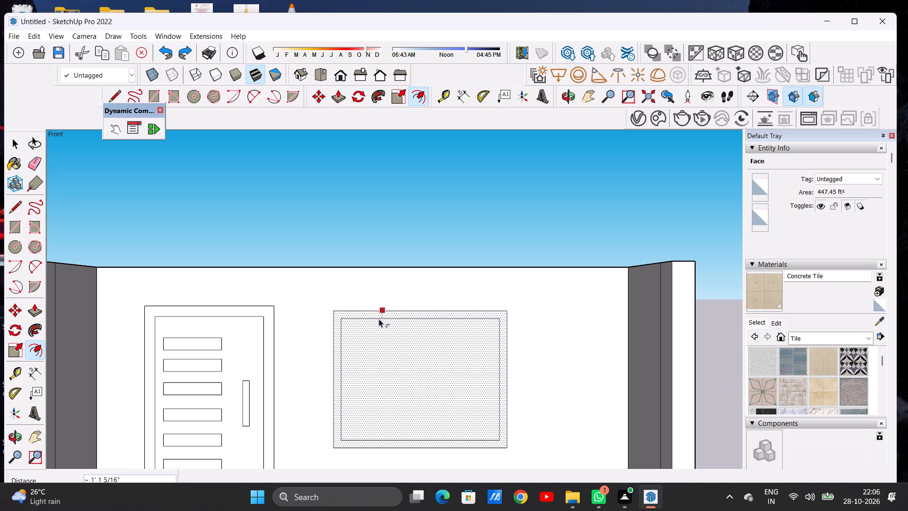
left_click(379, 319)
key("space")
Draw two closely spaced vertical lines about 16' 7" long between the inner frame's upper and lower edges as a mullion.
type("L")
scroll(443, 304, "down", 4)
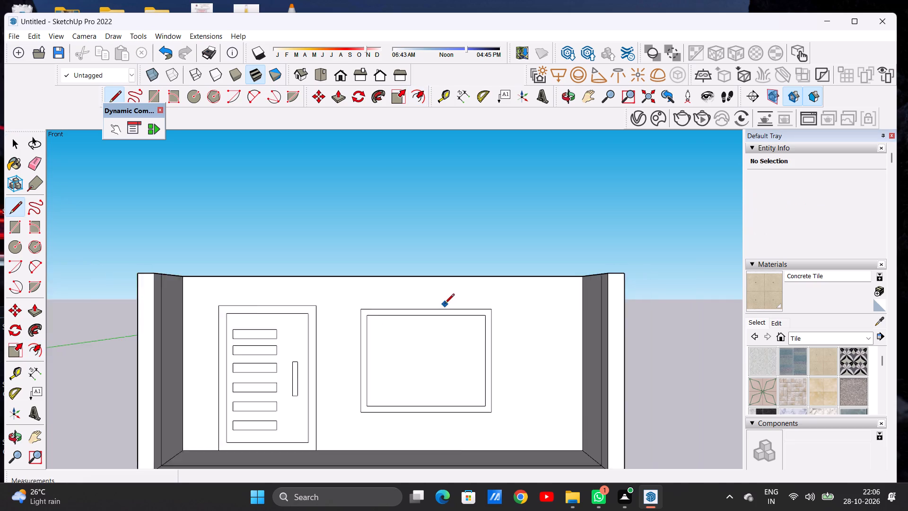
scroll(445, 304, "down", 2)
scroll(438, 303, "up", 4)
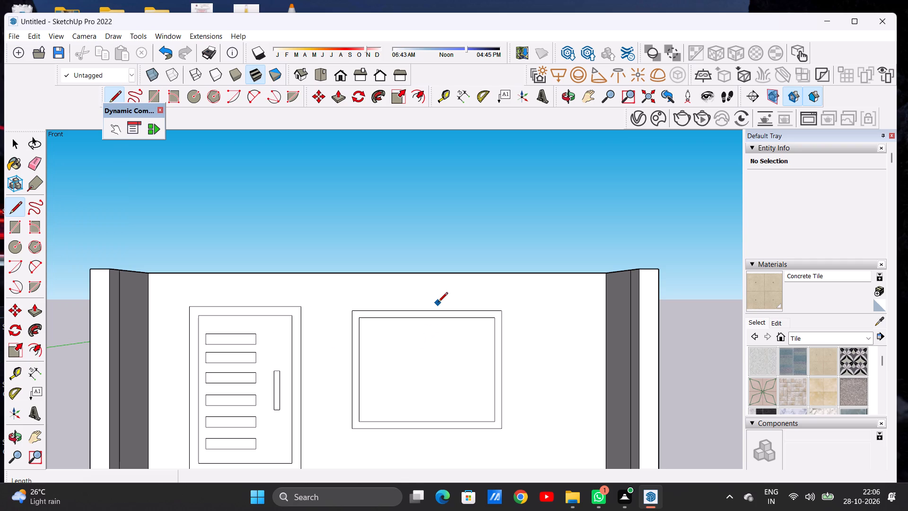
scroll(438, 303, "up", 1)
scroll(438, 302, "down", 8)
scroll(420, 368, "up", 5)
scroll(422, 372, "down", 1)
scroll(422, 372, "up", 10)
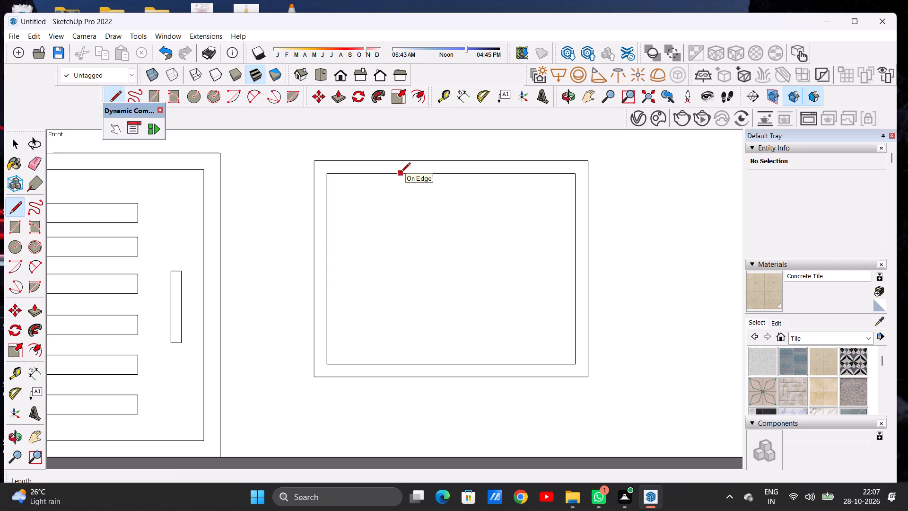
left_click(401, 176)
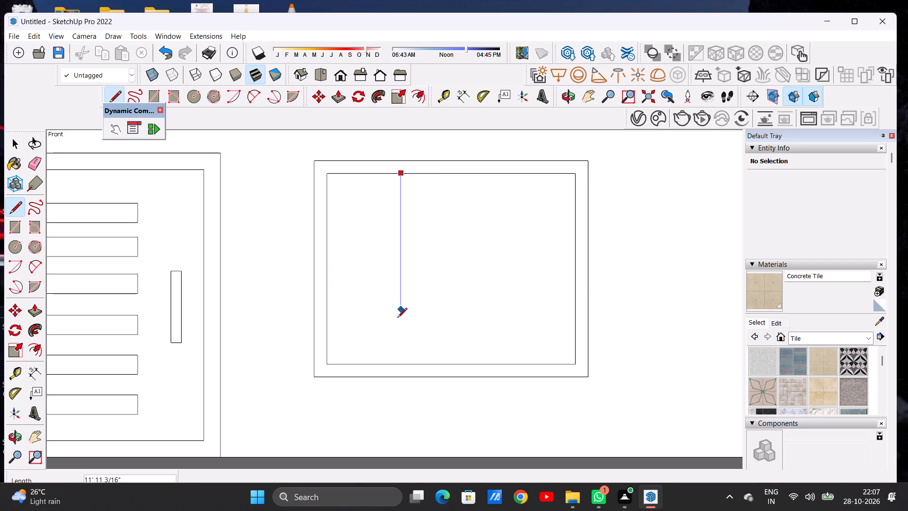
left_click(402, 364)
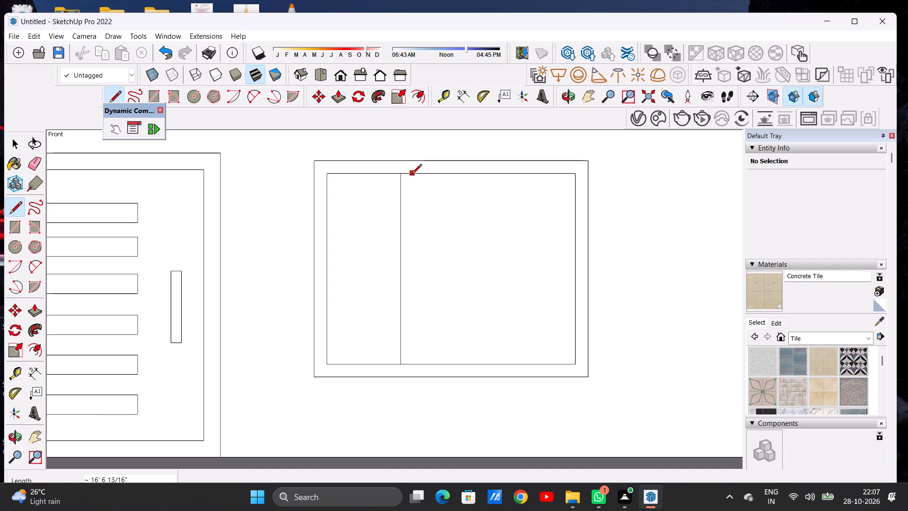
left_click(412, 175)
left_click(412, 359)
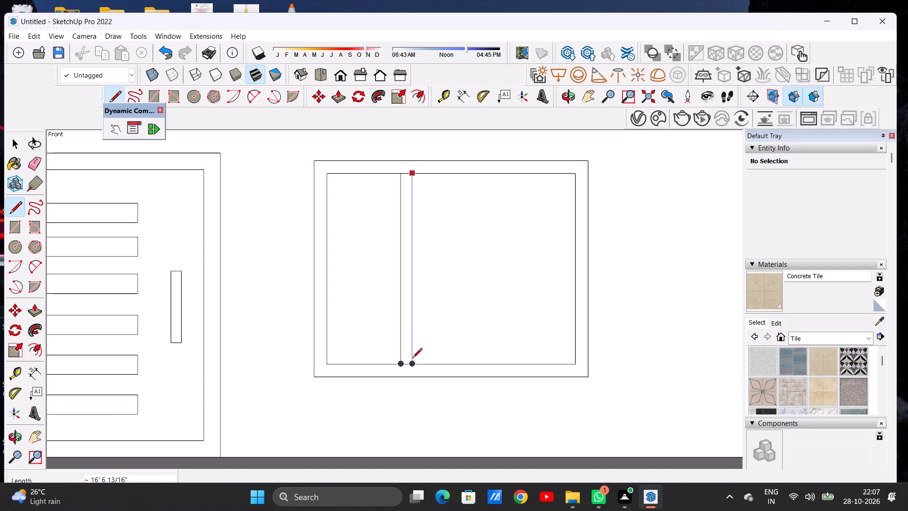
key("space")
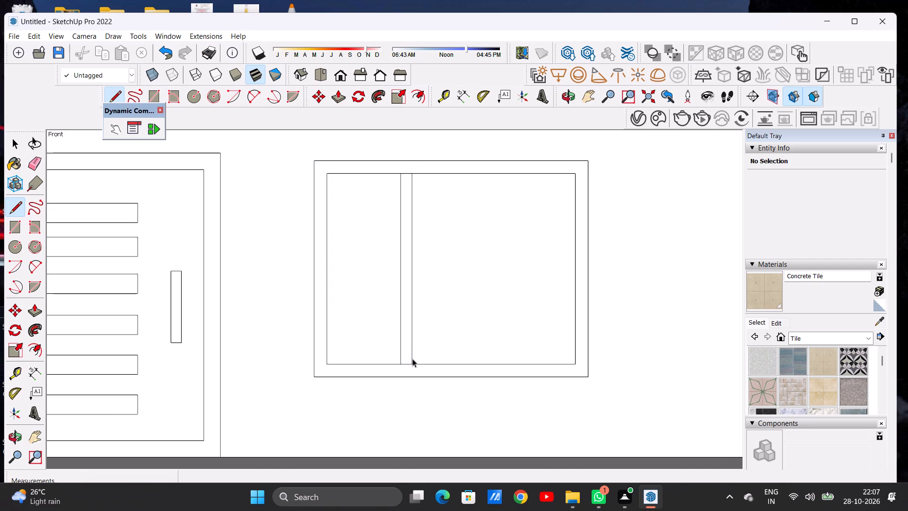
Copy the vertical mullion strip about 7' 11 3/4" horizontally, away from the door, within the window frame.
double_click(406, 351)
key("m")
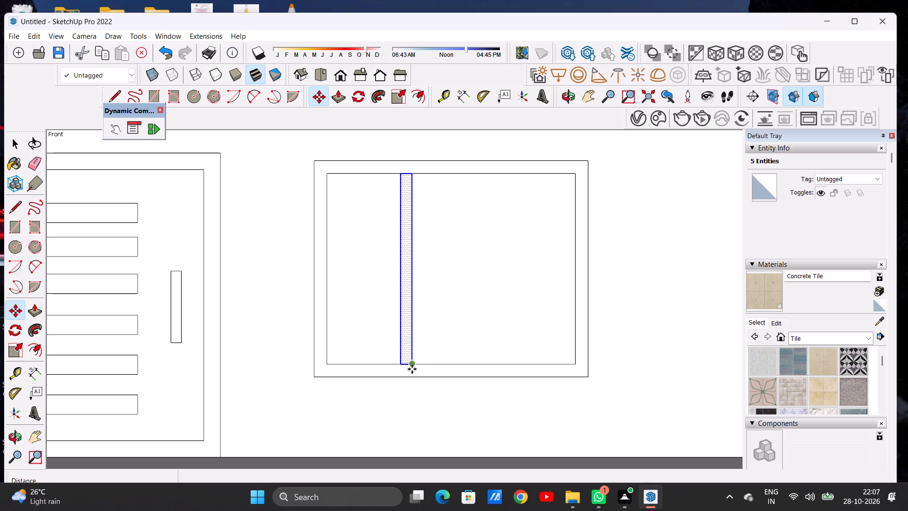
left_click(411, 369)
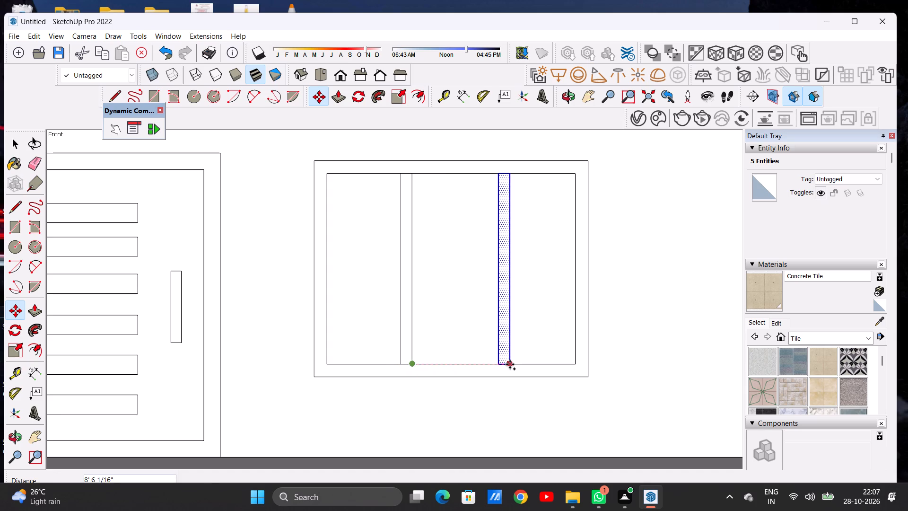
left_click(504, 361)
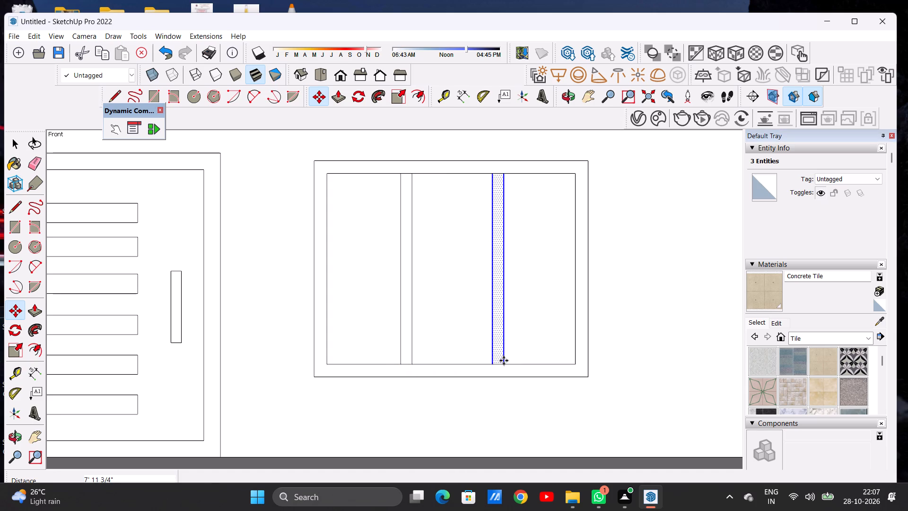
Move the mullion strip nearest the door about 5 15/16" horizontally toward the other mullion to even out the panes.
key("space")
double_click(404, 357)
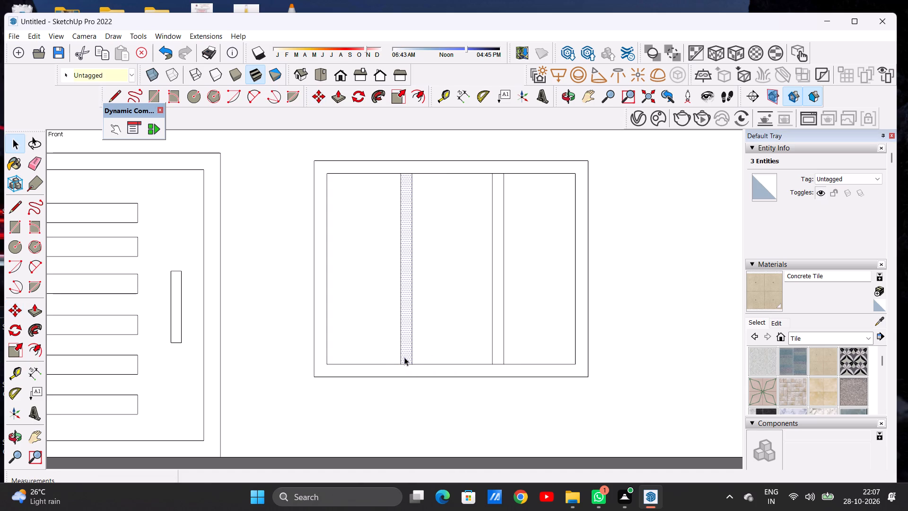
key("m")
left_click(411, 365)
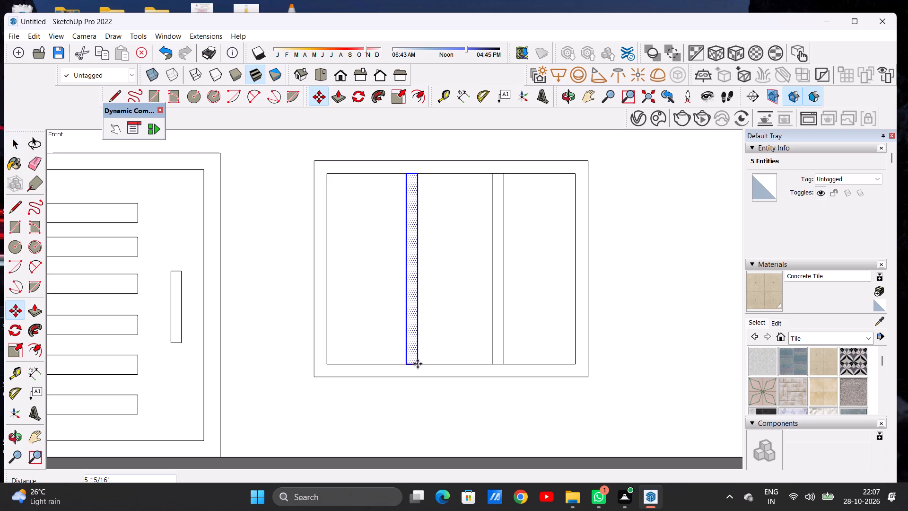
left_click(418, 364)
key("space")
scroll(463, 333, "down", 14)
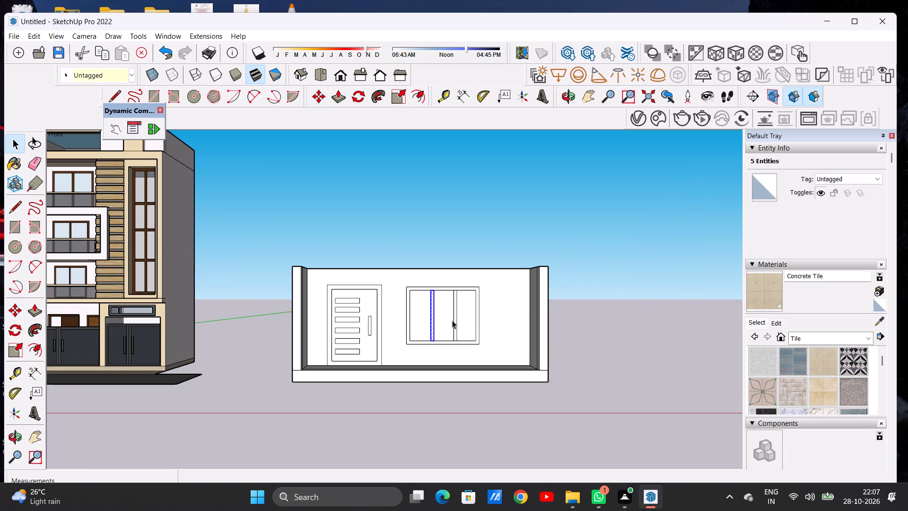
left_click(509, 209)
Examine the separate room's door and window wall from the front, the side and above, alongside the building.
middle_click_drag(454, 313, 382, 306)
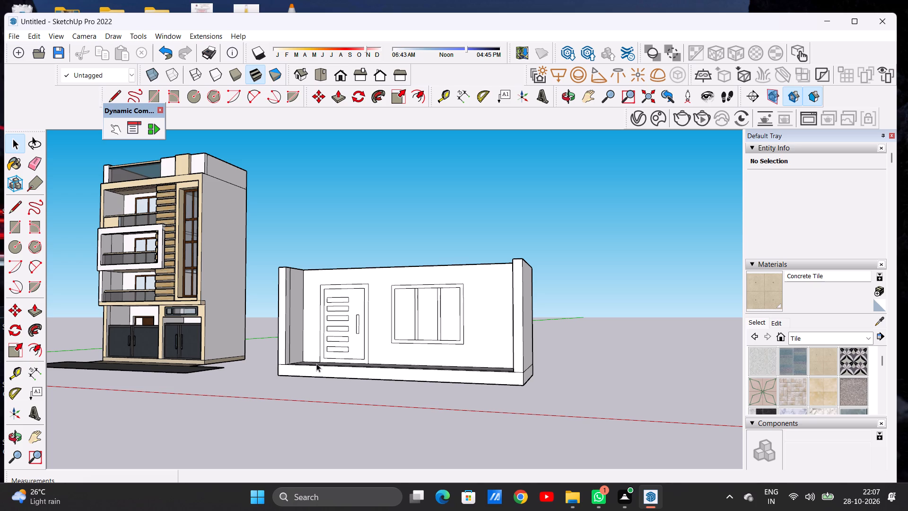
scroll(331, 359, "down", 7)
middle_click_drag(348, 352, 435, 350)
scroll(441, 317, "up", 6)
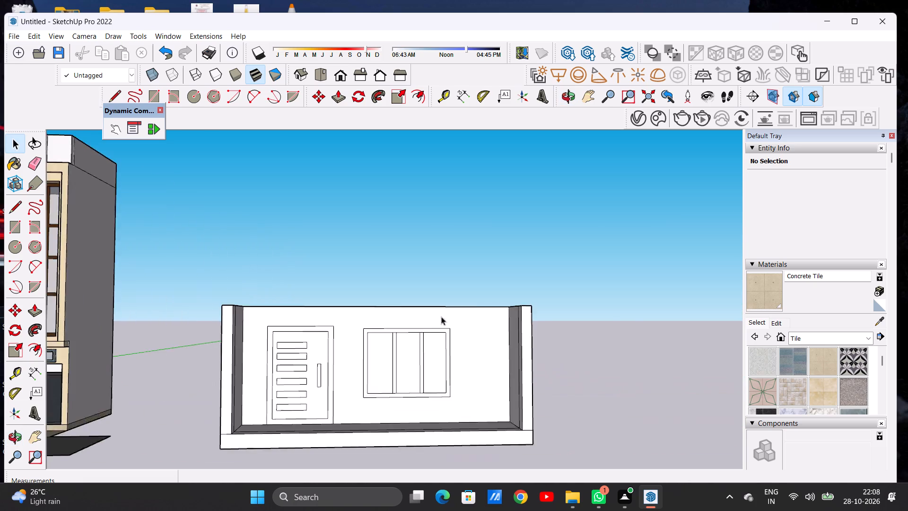
scroll(441, 317, "up", 7)
middle_click_drag(412, 334, 420, 376)
scroll(416, 356, "down", 7)
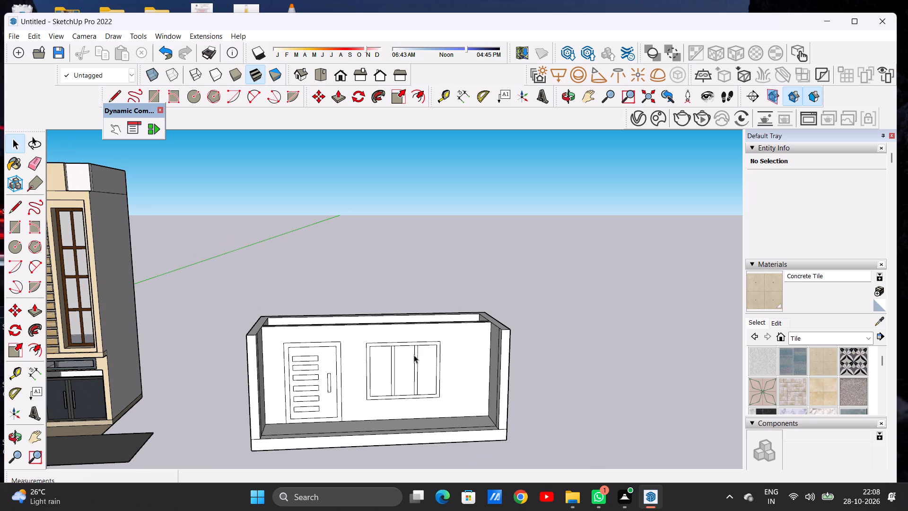
scroll(414, 355, "down", 10)
middle_click_drag(412, 367, 391, 346)
scroll(407, 359, "up", 13)
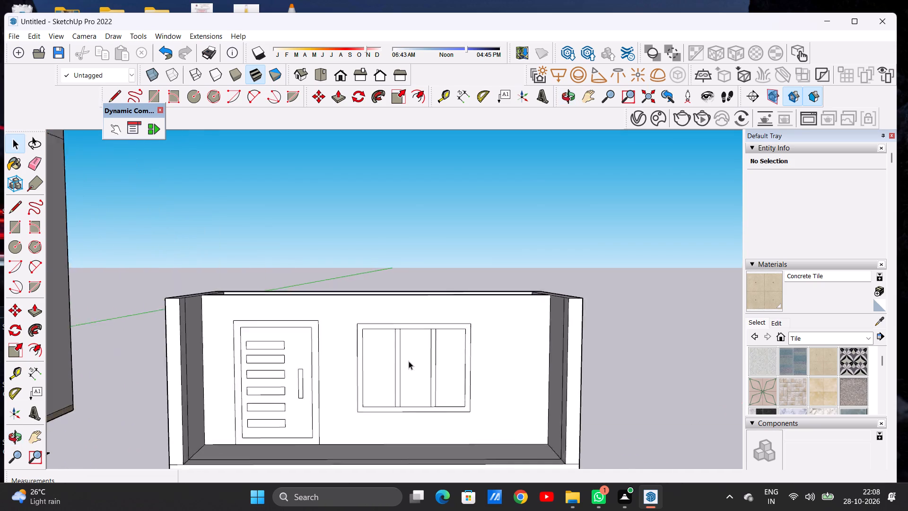
scroll(409, 361, "up", 2)
scroll(350, 377, "down", 6)
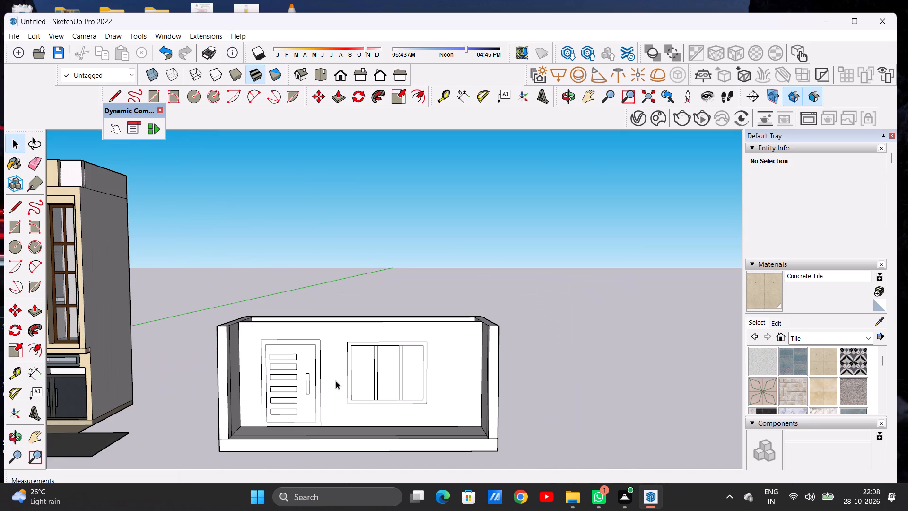
middle_click_drag(390, 374, 217, 401)
middle_click_drag(309, 380, 339, 369)
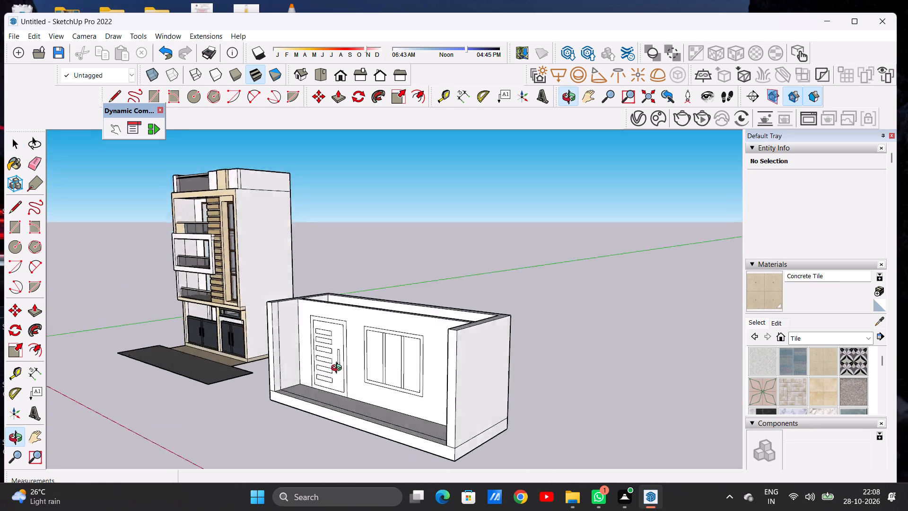
middle_click_drag(339, 369, 409, 348)
scroll(326, 396, "down", 6)
middle_click_drag(313, 396, 349, 392)
scroll(263, 408, "down", 6)
scroll(379, 357, "up", 8)
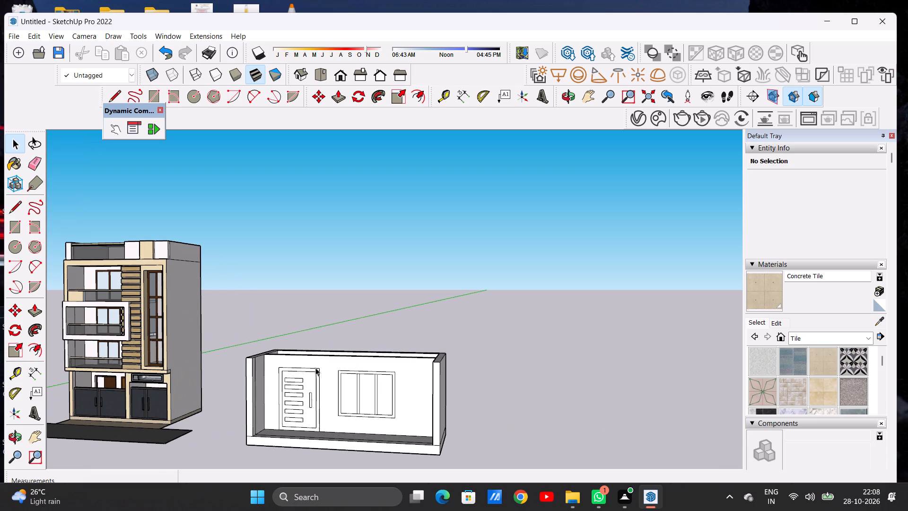
middle_click_drag(339, 385, 367, 378)
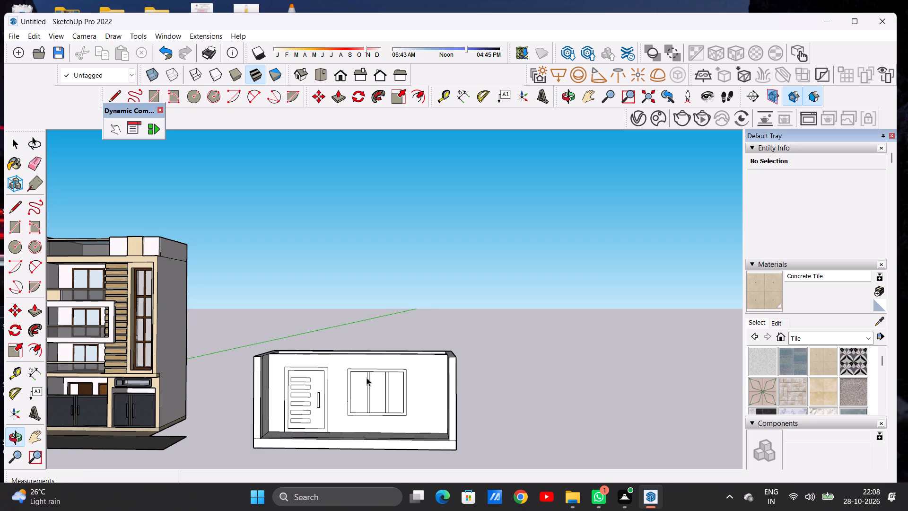
scroll(354, 384, "down", 5)
scroll(347, 385, "up", 8)
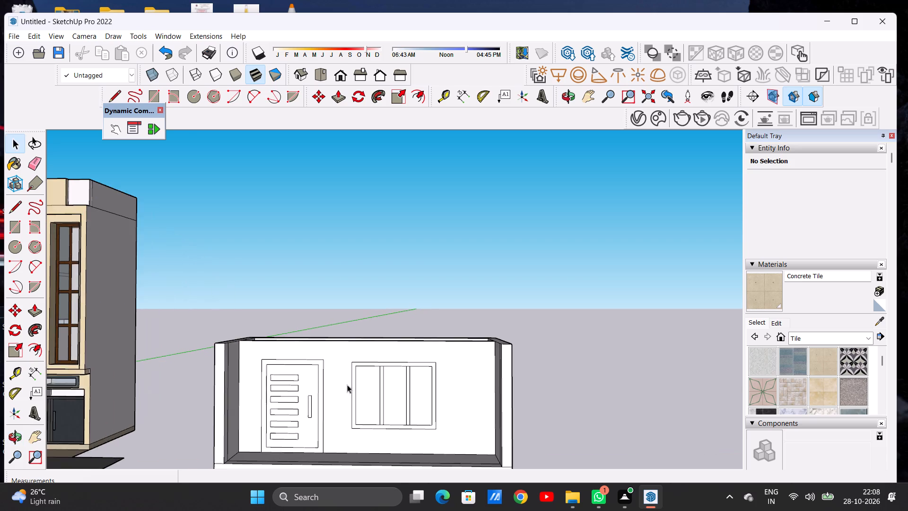
scroll(332, 345, "down", 6)
scroll(334, 341, "up", 1)
scroll(334, 341, "down", 9)
scroll(344, 368, "up", 18)
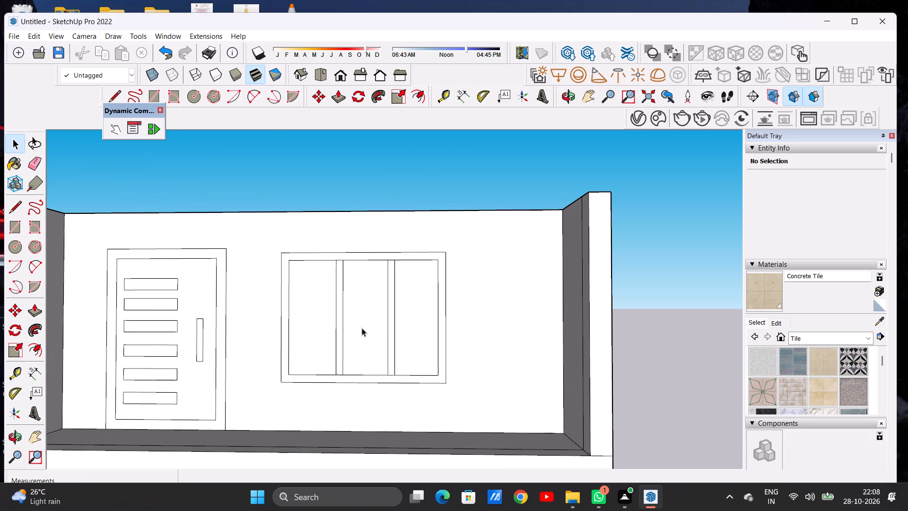
middle_click_drag(361, 317, 373, 435)
scroll(380, 375, "down", 6)
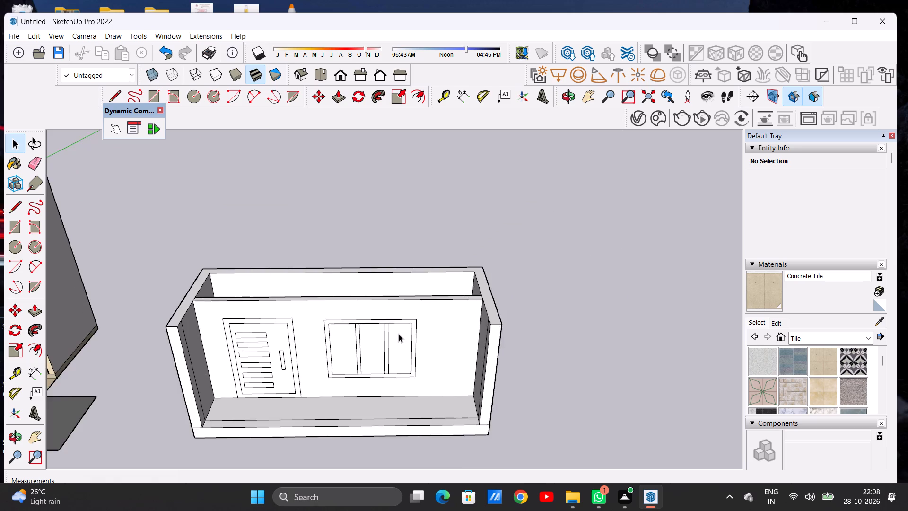
Select the floor face and its bounding edges in the space behind the door and window wall.
middle_click_drag(399, 334, 239, 426)
middle_click_drag(359, 326, 311, 403)
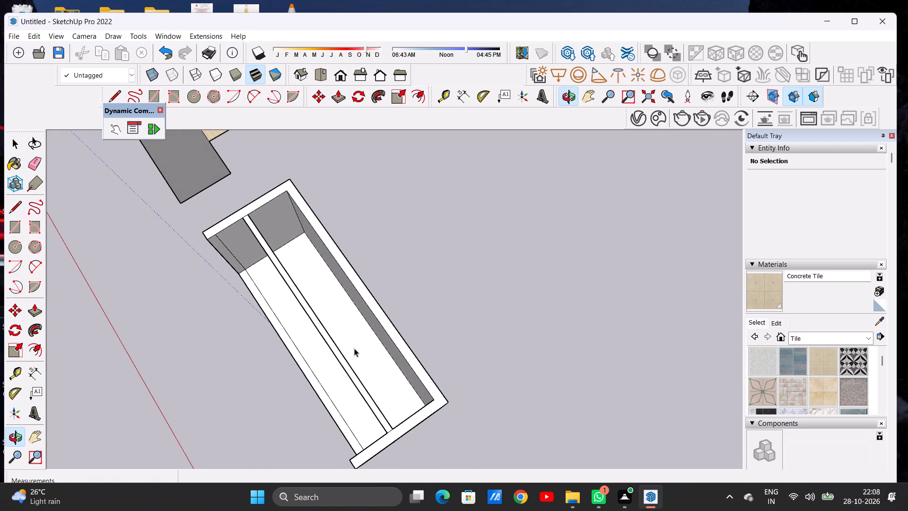
double_click(354, 348)
scroll(308, 213, "up", 14)
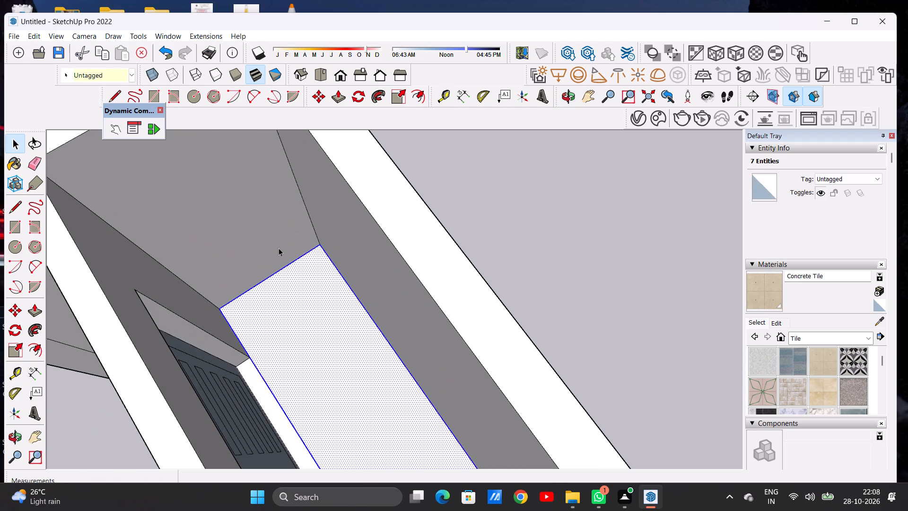
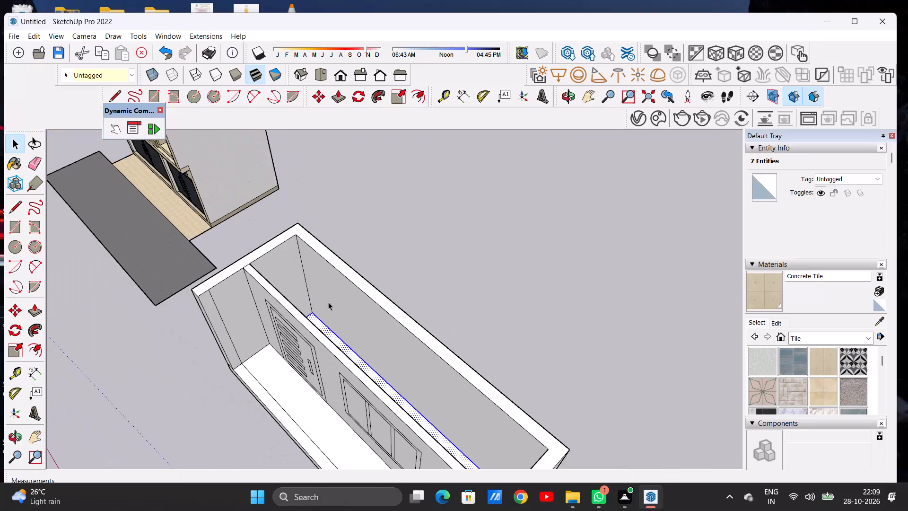
Move the selected floor face and edges straight up to the top inner corner of the separate room's walls.
middle_click_drag(339, 316, 294, 360)
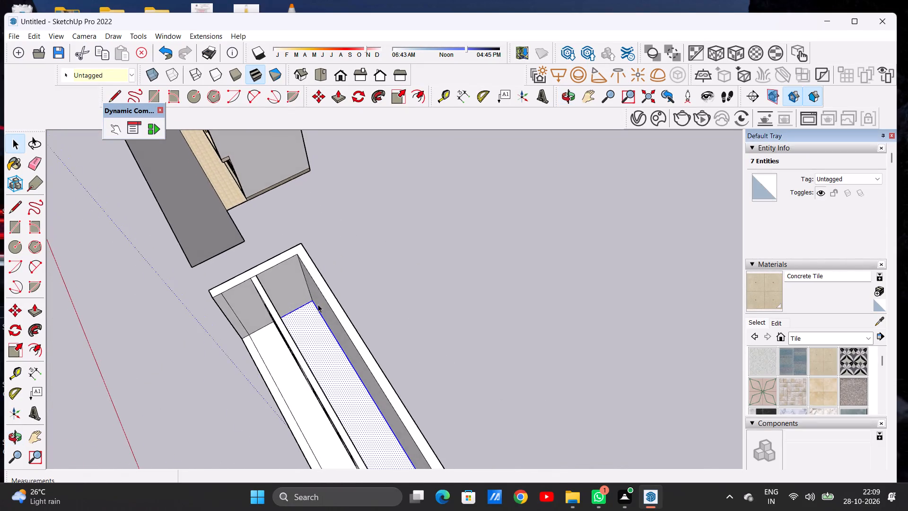
scroll(318, 304, "up", 6)
middle_click_drag(297, 312, 318, 293)
key("m")
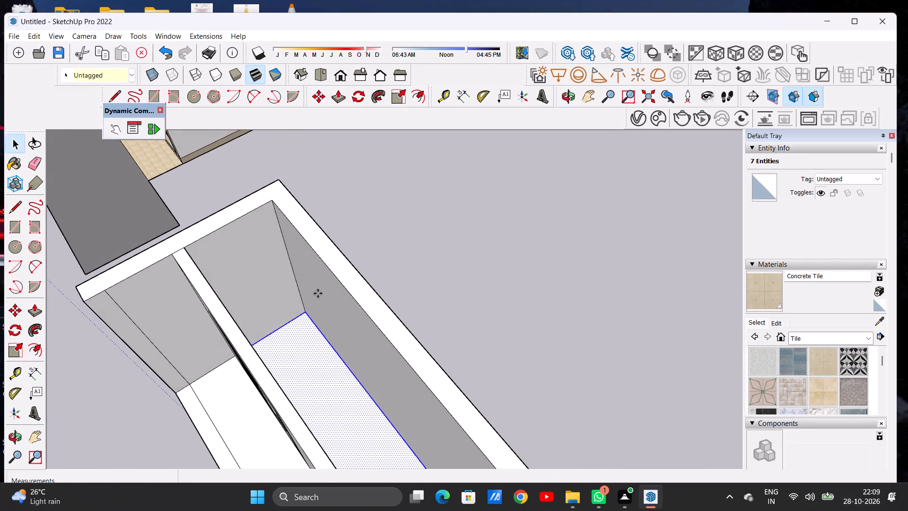
left_click(304, 314)
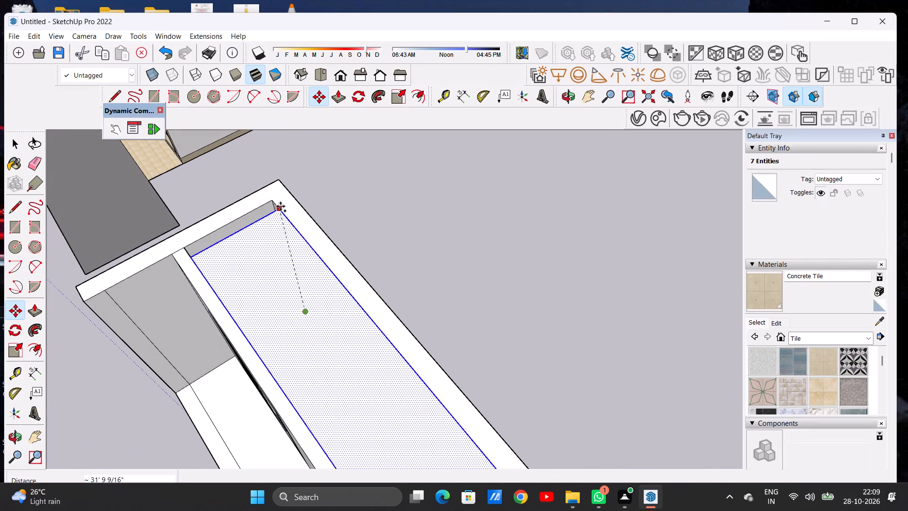
left_click(270, 203)
key("space")
left_click(411, 224)
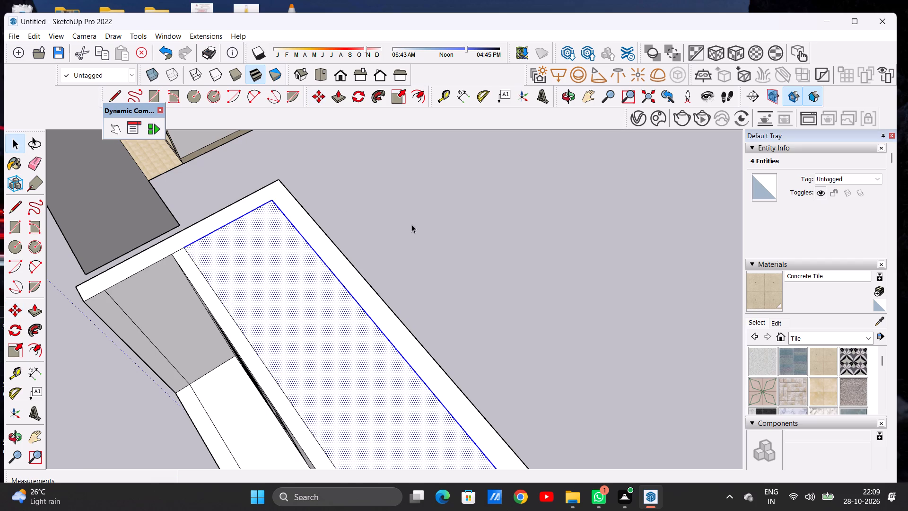
Examine the separate room with its top face from above and from the front, alongside the building.
middle_click_drag(355, 298, 430, 268)
scroll(385, 322, "down", 7)
scroll(389, 321, "up", 1)
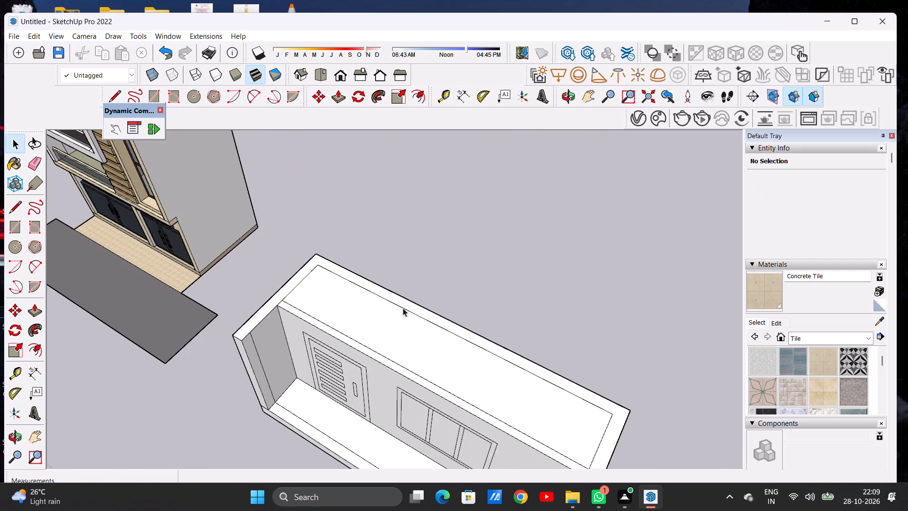
scroll(404, 297, "down", 16)
middle_click_drag(401, 356, 410, 270)
scroll(379, 279, "up", 15)
scroll(371, 300, "down", 16)
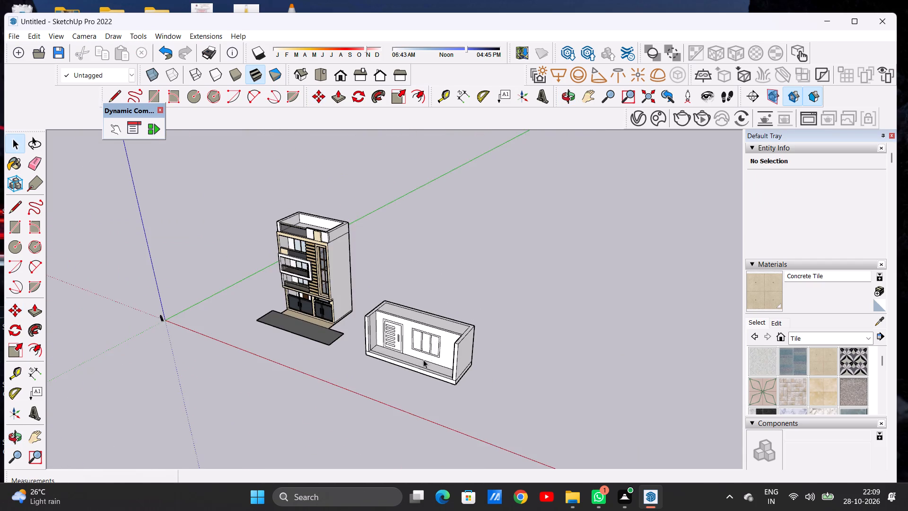
middle_click_drag(419, 362, 428, 316)
scroll(433, 309, "up", 15)
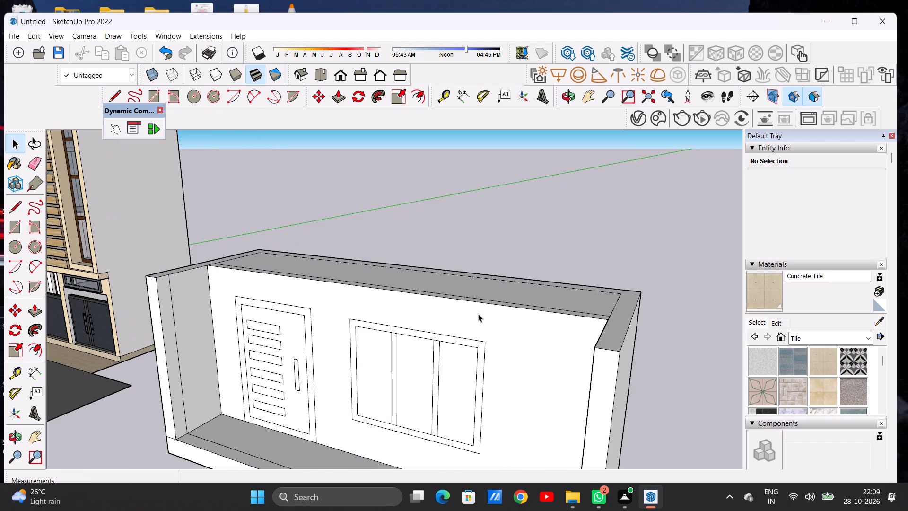
scroll(529, 342, "down", 3)
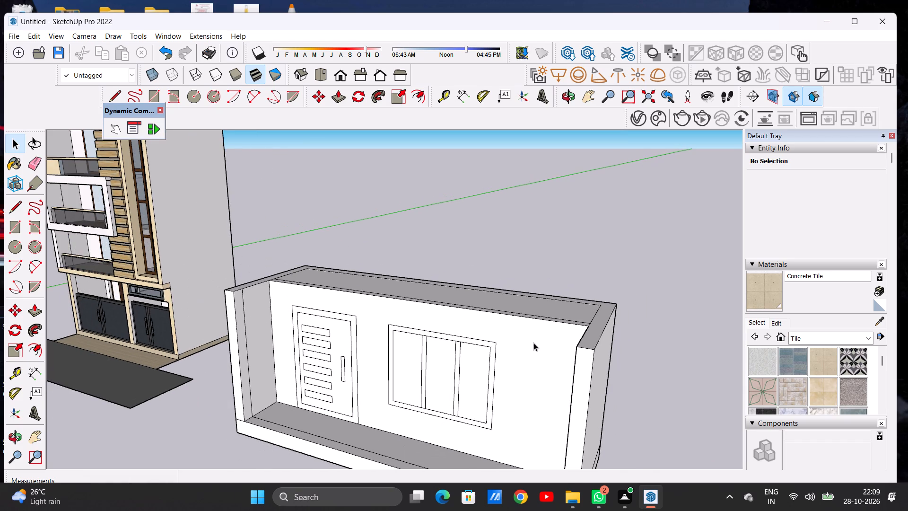
Push/Pull the top face behind the door and window wall upward about 2' 7" as a roof slab.
middle_click_drag(527, 337, 472, 375)
key("p")
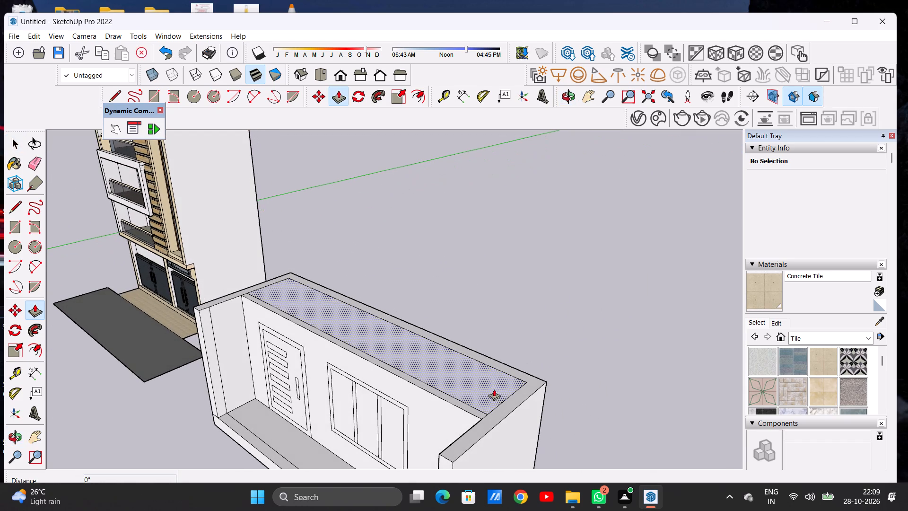
middle_click_drag(485, 397, 485, 376)
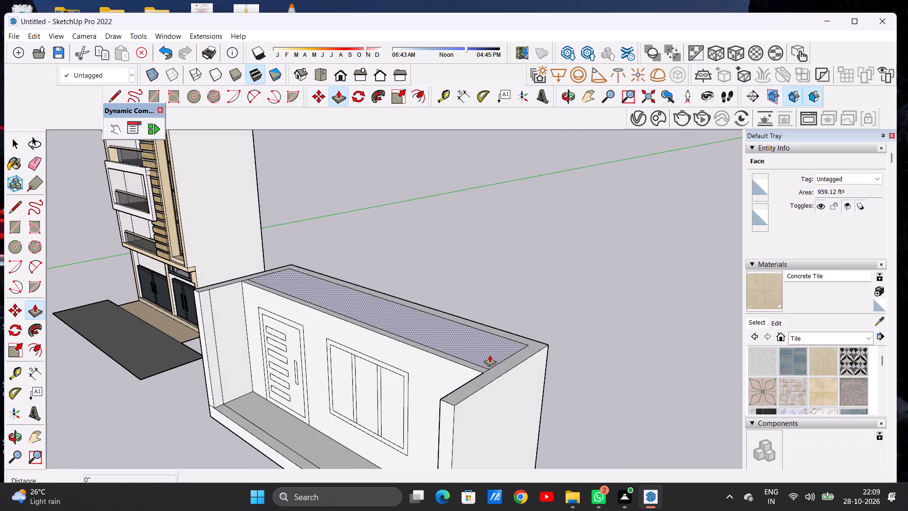
left_click(489, 355)
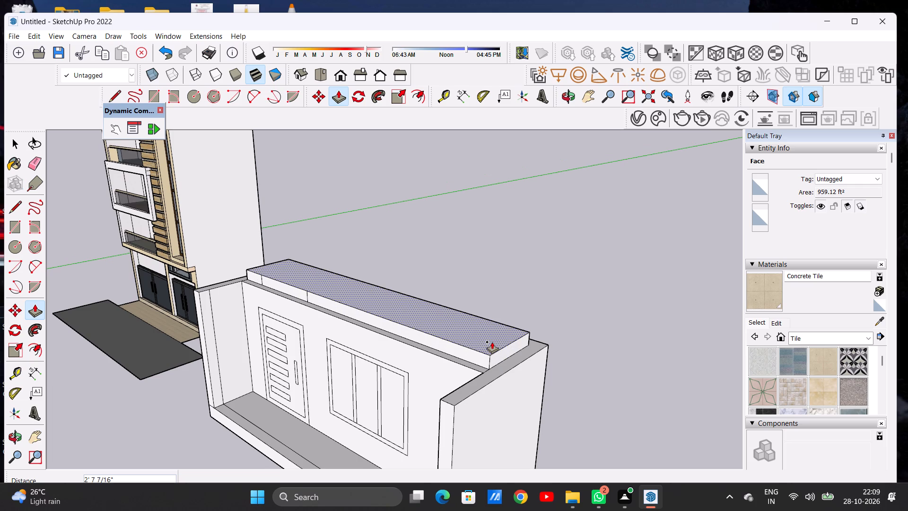
left_click(490, 344)
key("space")
Erase the stray vertical edges on the roof slab's front face above the door.
scroll(512, 329, "down", 7)
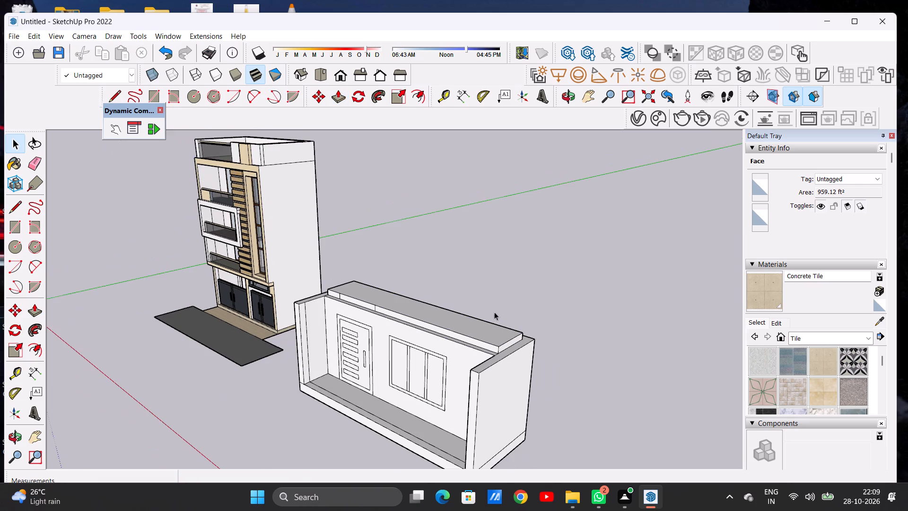
middle_click_drag(371, 308, 392, 299)
scroll(385, 299, "up", 9)
key("e")
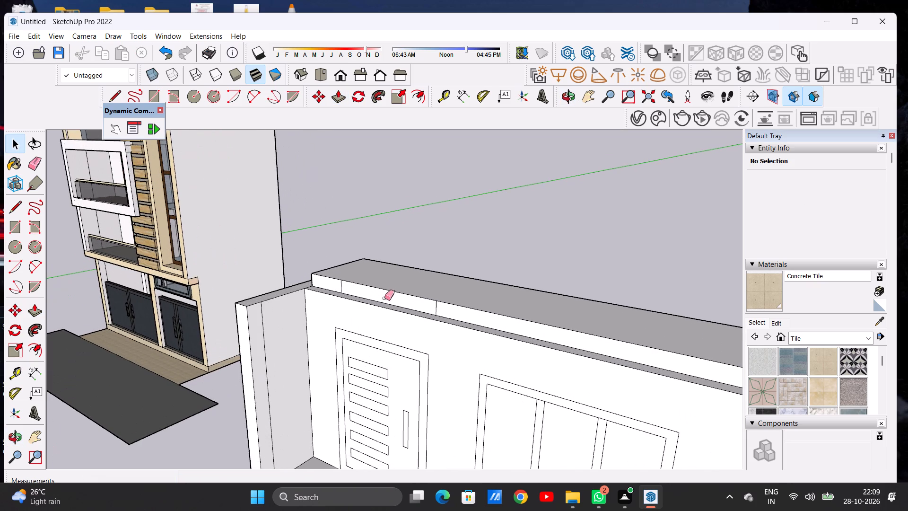
scroll(388, 292, "up", 7)
left_click(318, 282)
left_click_drag(545, 326, 542, 326)
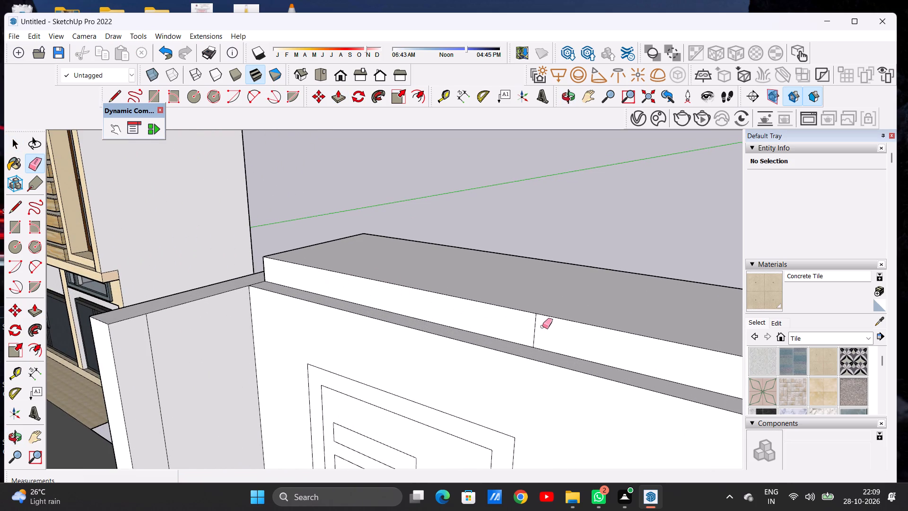
left_click_drag(542, 326, 527, 326)
key("space")
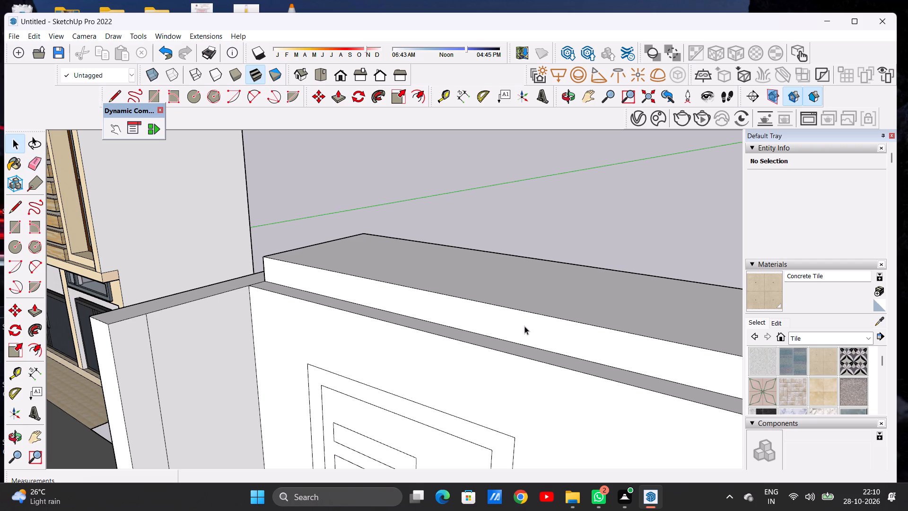
key("space")
Push/Pull the roof slab's front face outward about 13' 4" to the front corner of the side wall.
scroll(483, 308, "down", 10)
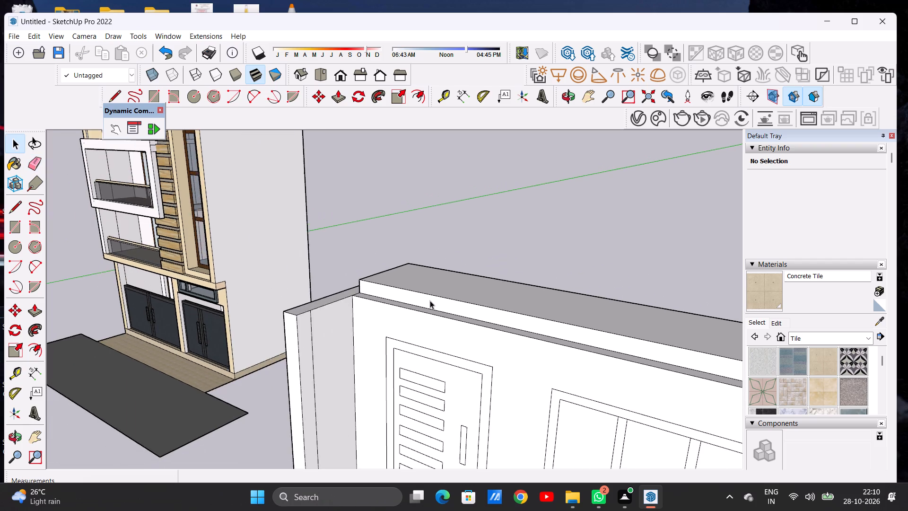
scroll(430, 300, "down", 13)
middle_click_drag(508, 332, 439, 350)
scroll(456, 368, "up", 5)
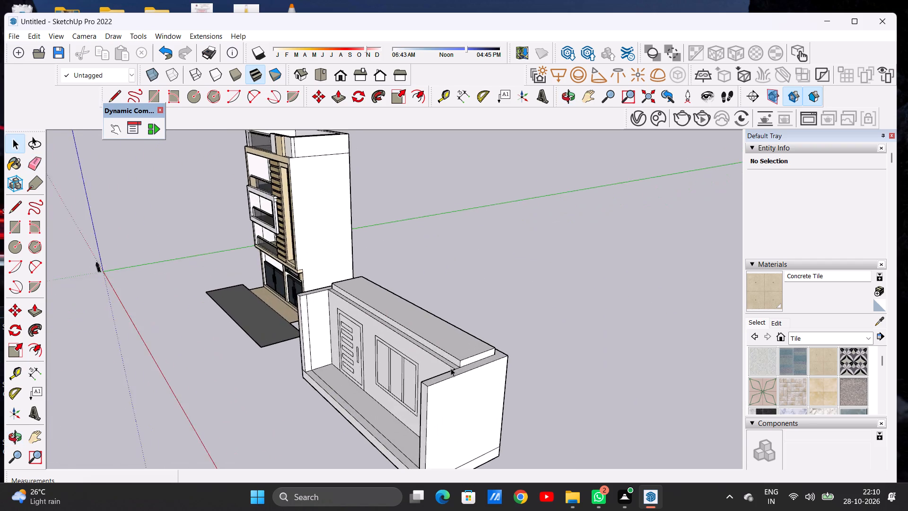
scroll(451, 368, "up", 5)
key("p")
scroll(465, 355, "up", 12)
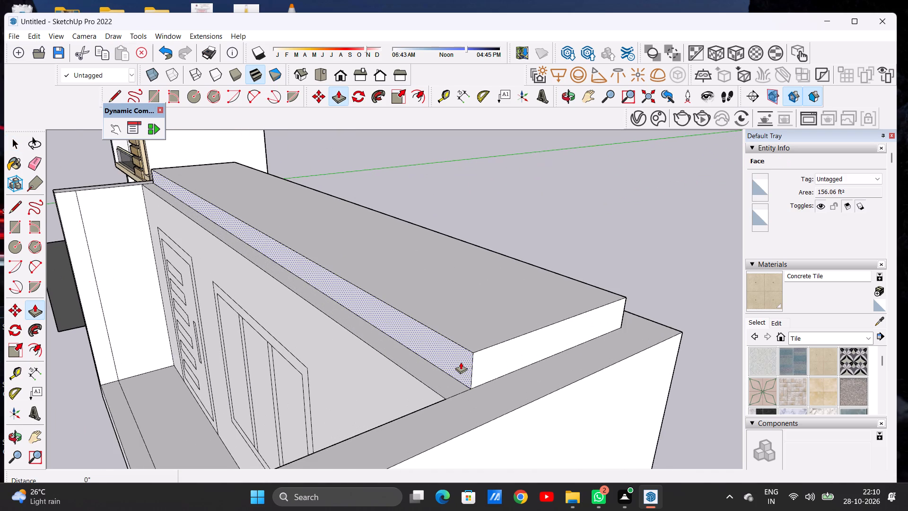
left_click(461, 362)
scroll(506, 361, "down", 11)
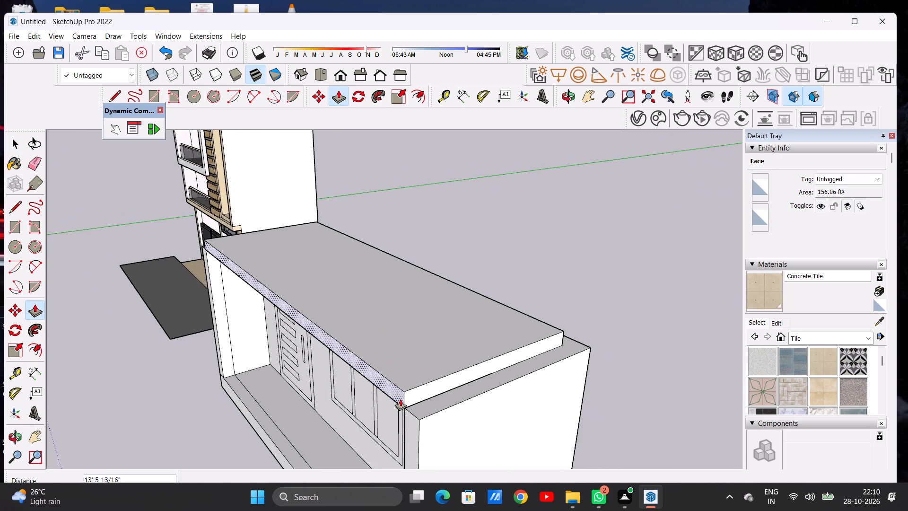
middle_click_drag(399, 412, 440, 416)
scroll(464, 415, "up", 11)
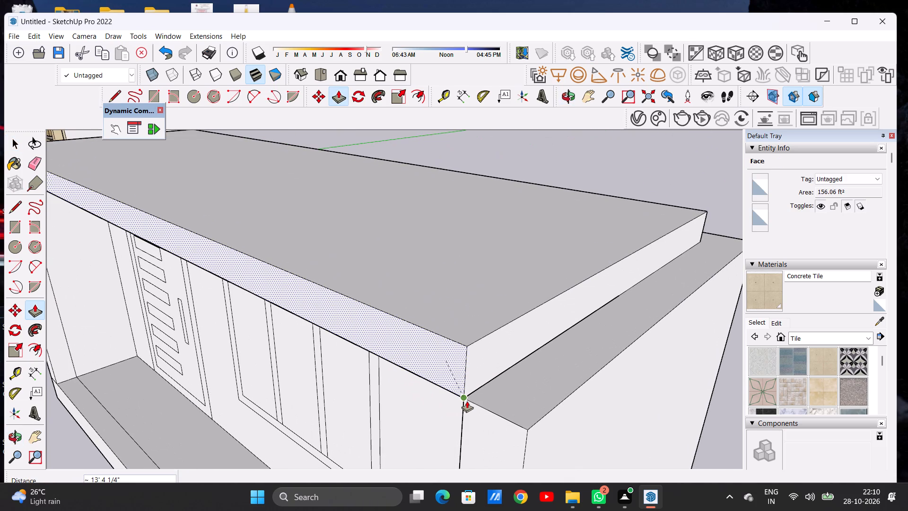
left_click(467, 400)
key("space")
Examine the roofed separate room from the front and at an angle, alongside the building.
scroll(513, 409, "down", 10)
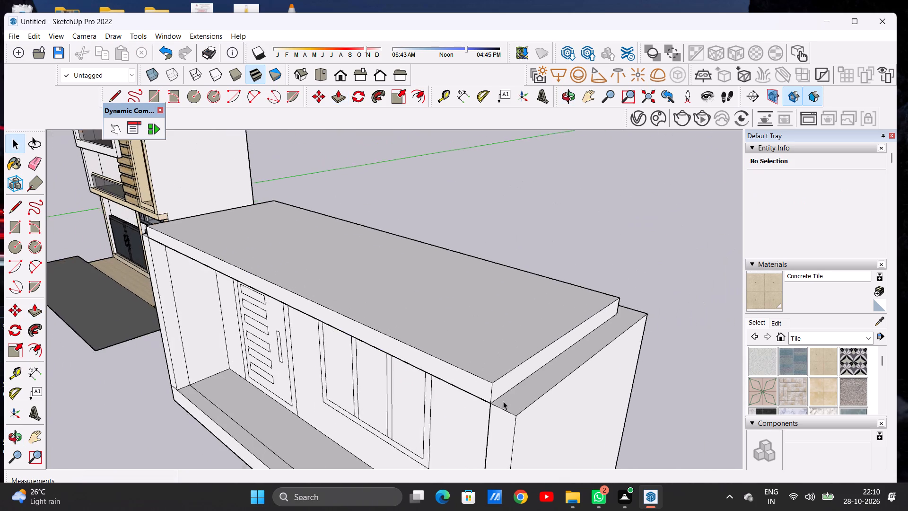
scroll(503, 401, "down", 4)
scroll(498, 357, "down", 14)
middle_click_drag(419, 366, 553, 339)
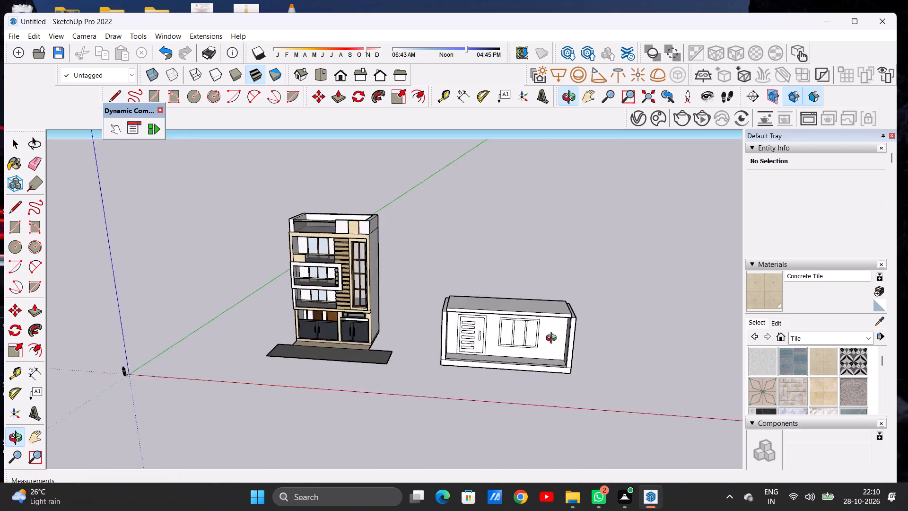
middle_click_drag(553, 339, 566, 336)
scroll(460, 375, "up", 2)
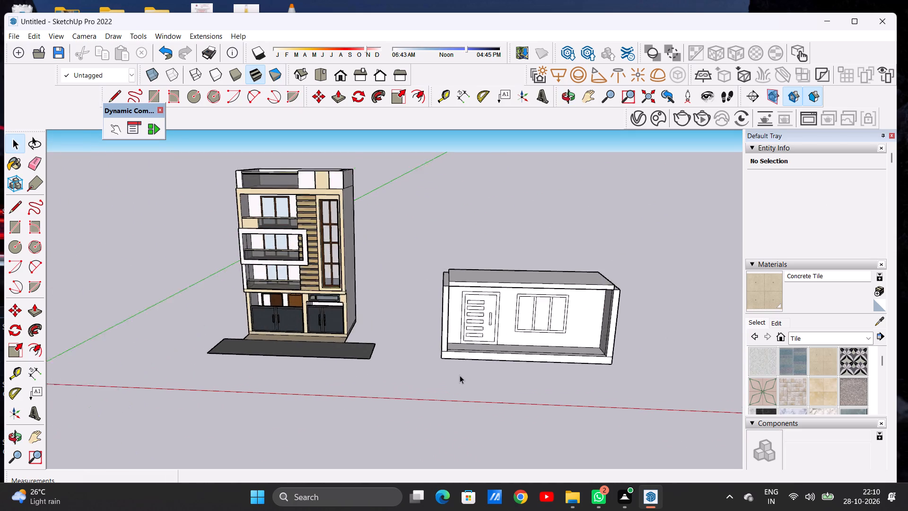
scroll(460, 375, "up", 4)
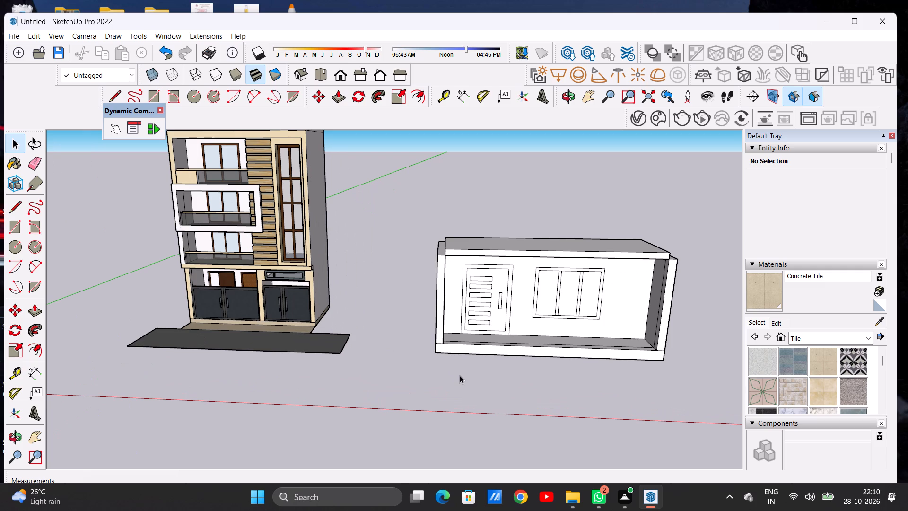
scroll(317, 326, "down", 3)
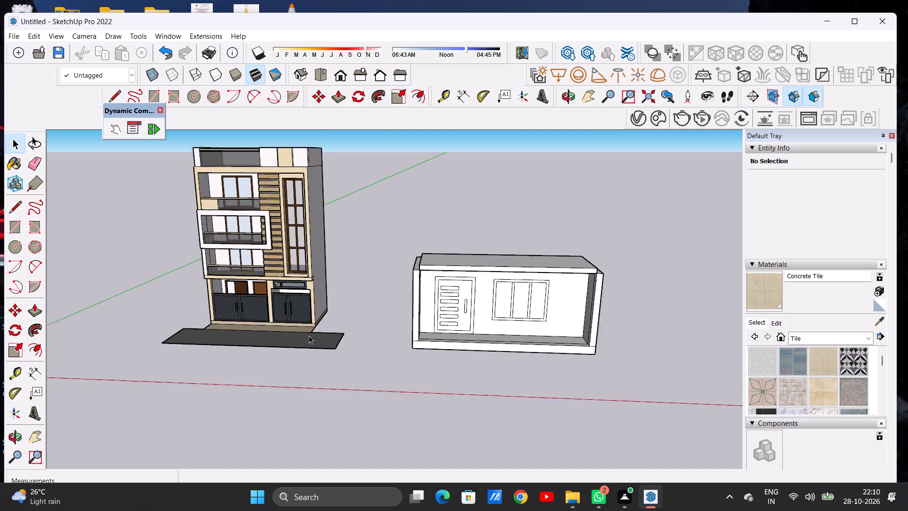
scroll(309, 335, "down", 4)
scroll(387, 320, "up", 8)
scroll(446, 305, "down", 1)
scroll(446, 305, "up", 5)
middle_click_drag(445, 329, 442, 272)
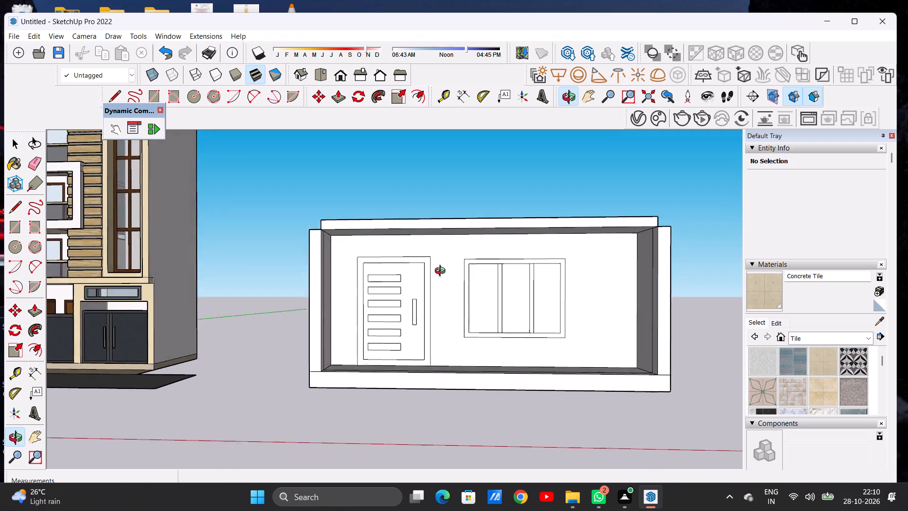
middle_click_drag(442, 272, 471, 300)
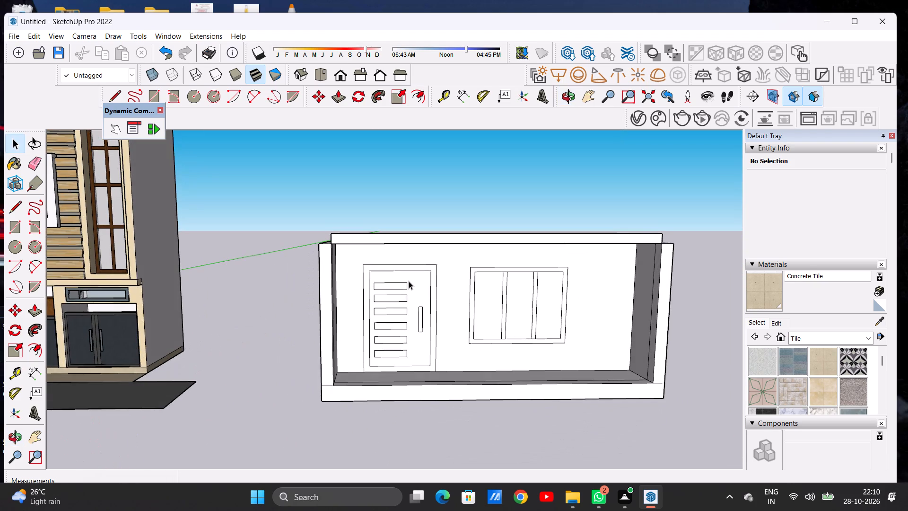
middle_click_drag(353, 283, 290, 288)
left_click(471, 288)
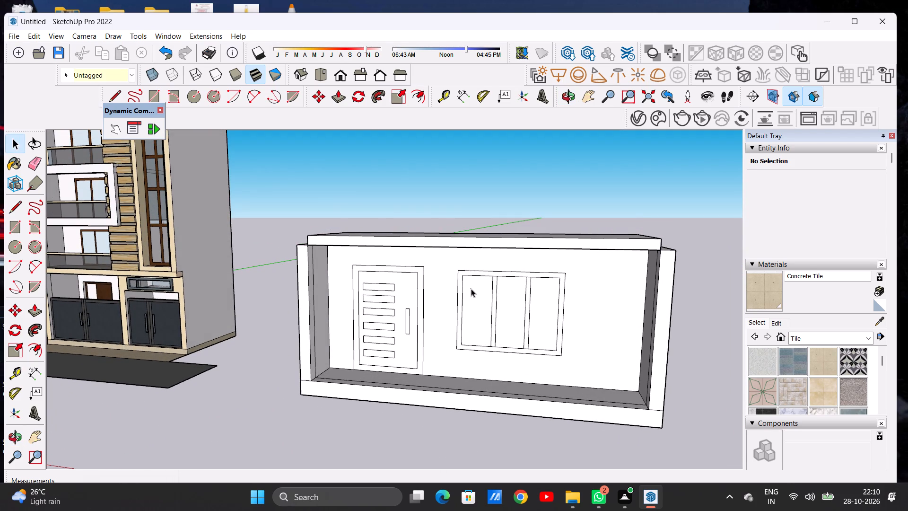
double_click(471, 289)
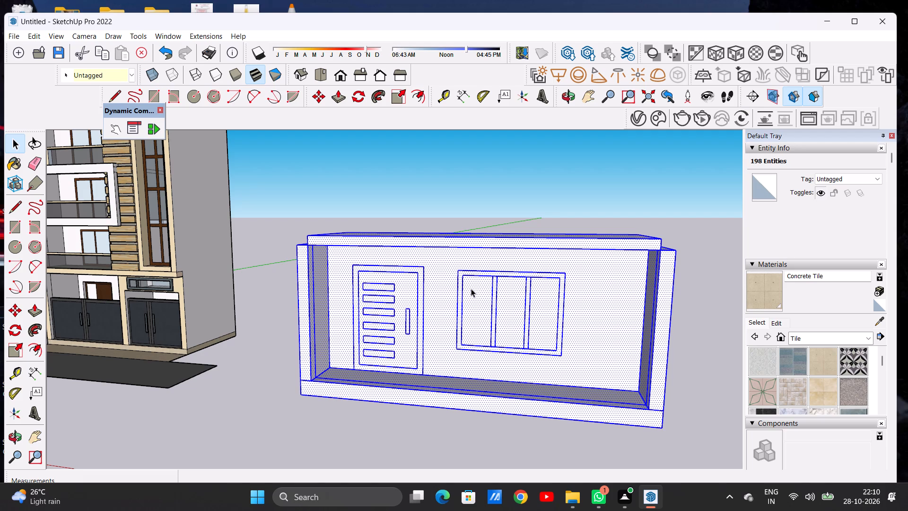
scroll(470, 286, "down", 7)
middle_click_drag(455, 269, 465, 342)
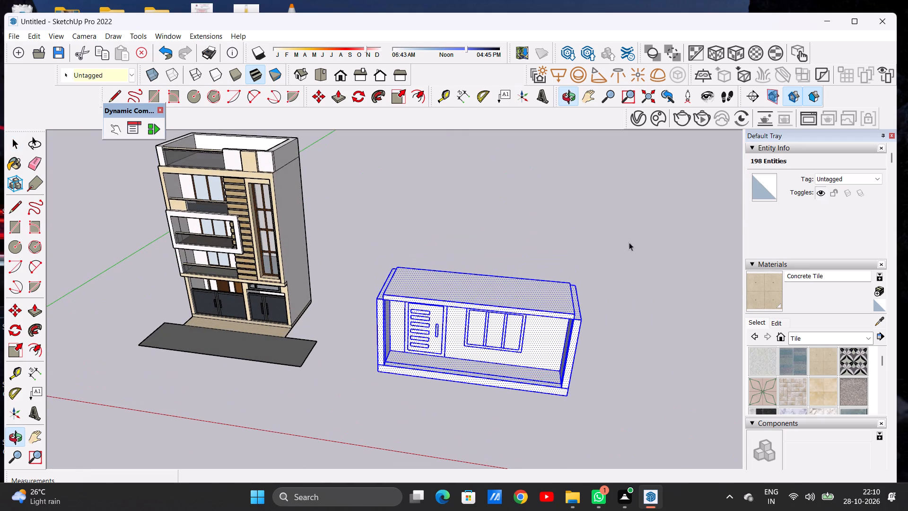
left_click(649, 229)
Examine the separate room's door and window wall from the front and close up.
scroll(385, 281, "down", 1)
scroll(385, 281, "up", 1)
scroll(385, 281, "down", 6)
scroll(410, 314, "up", 10)
scroll(405, 299, "down", 1)
scroll(405, 299, "up", 4)
middle_click_drag(402, 309, 405, 249)
scroll(338, 268, "down", 5)
scroll(407, 255, "up", 3)
scroll(407, 255, "down", 1)
scroll(407, 255, "up", 3)
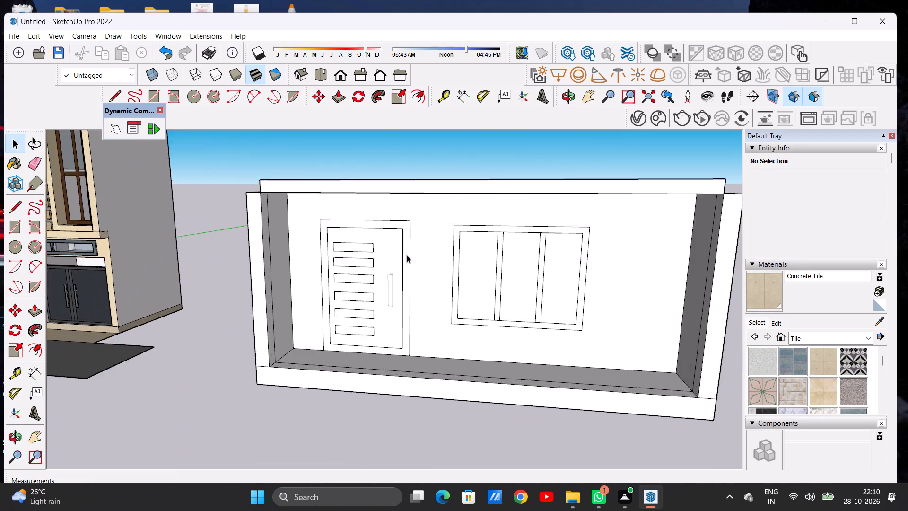
middle_click_drag(384, 255, 398, 256)
scroll(403, 242, "down", 1)
scroll(404, 242, "up", 3)
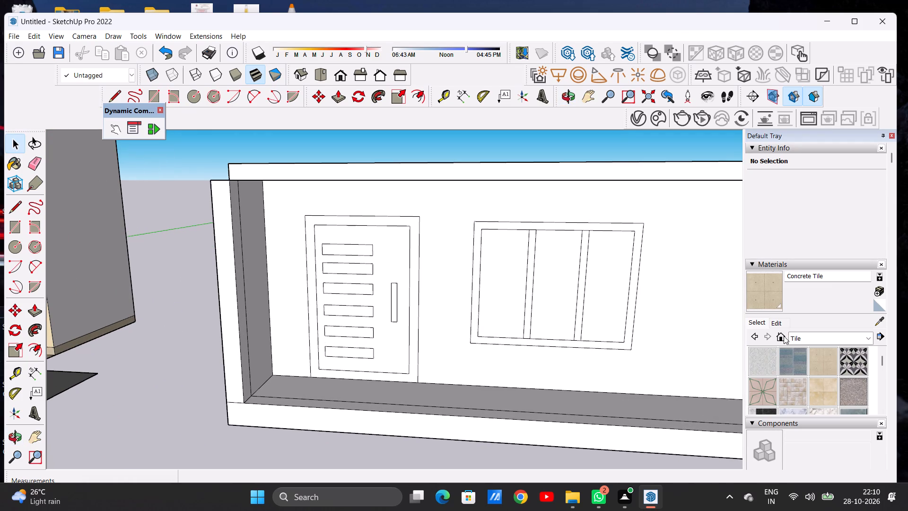
Paint the door's frame and panel with Wood Veneer 01 from the Wood materials.
left_click(812, 336)
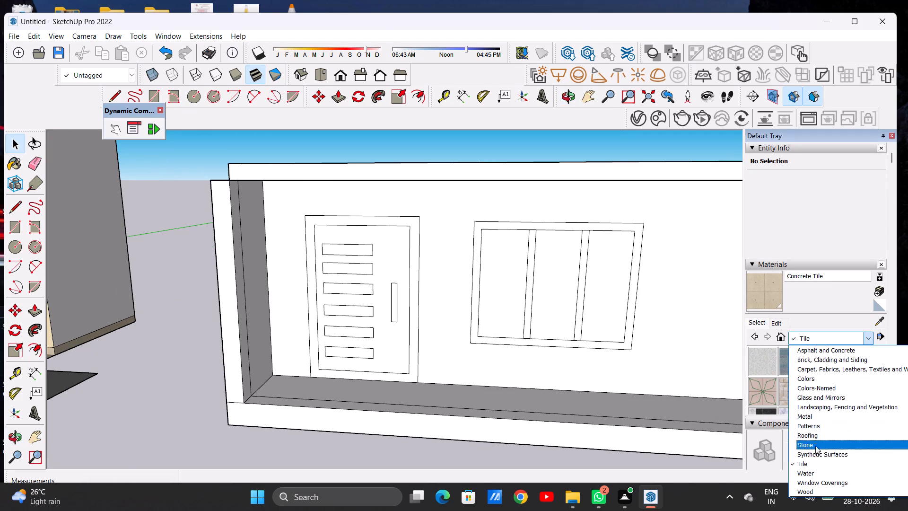
left_click(797, 488)
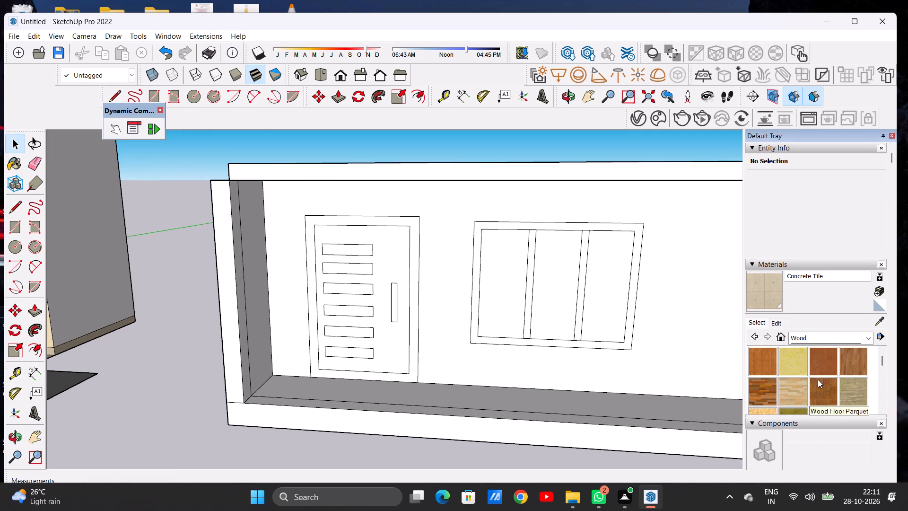
scroll(818, 379, "down", 2)
left_click(824, 360)
scroll(334, 242, "up", 5)
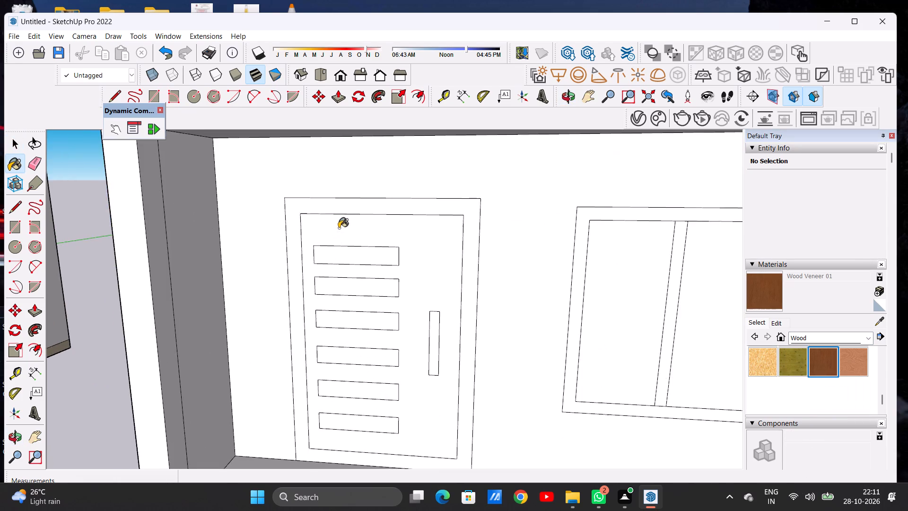
scroll(352, 207, "up", 4)
left_click(354, 204)
left_click(411, 245)
Examine the wood-finished door and the unpainted window from several distances and angles.
scroll(411, 245, "down", 14)
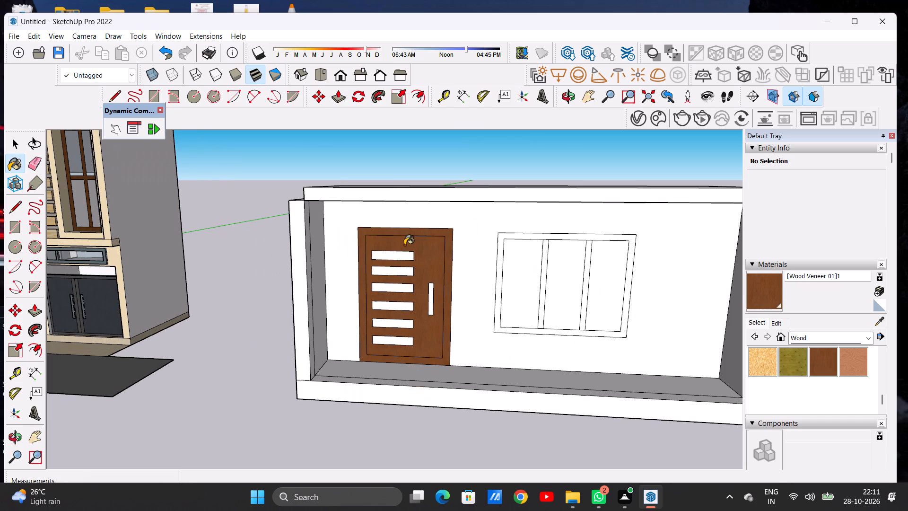
middle_click_drag(444, 299, 414, 281)
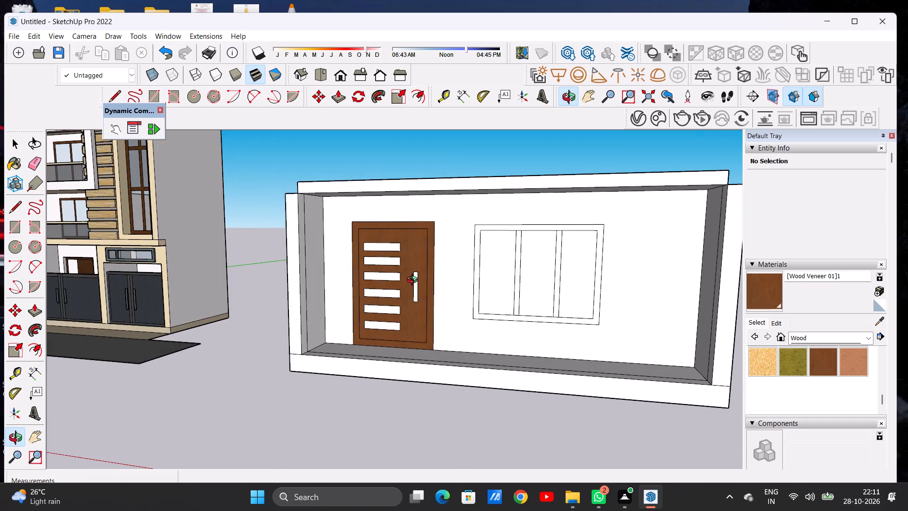
middle_click_drag(414, 281, 414, 279)
scroll(341, 291, "down", 8)
scroll(373, 264, "up", 1)
scroll(373, 263, "down", 1)
scroll(373, 263, "up", 14)
middle_click_drag(384, 292, 393, 289)
scroll(392, 291, "down", 9)
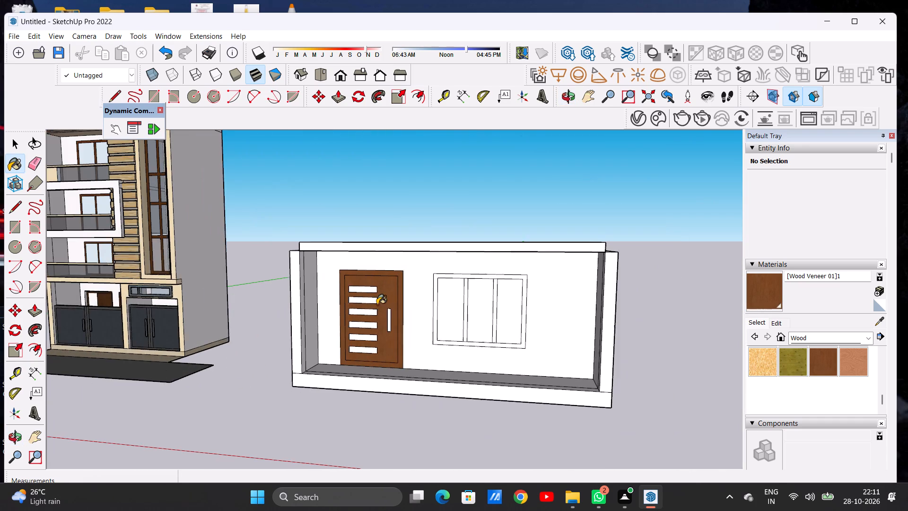
middle_click_drag(375, 305, 399, 312)
scroll(391, 303, "up", 6)
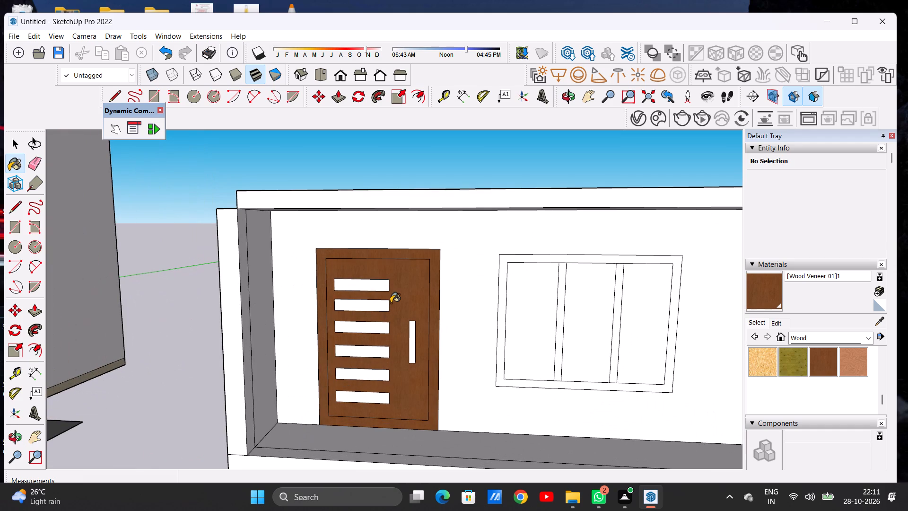
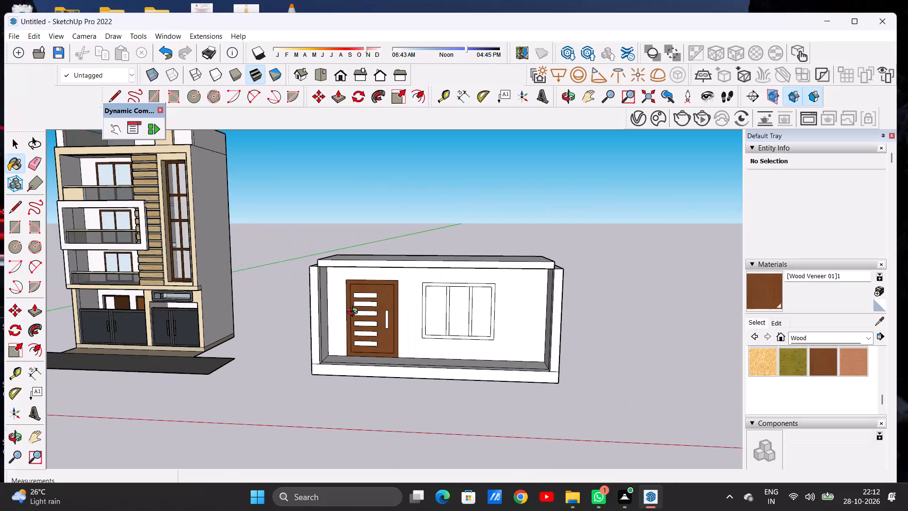
Paint the door's six horizontal inset strips with Wood OSB from the Wood materials.
middle_click_drag(355, 313, 361, 329)
scroll(371, 322, "up", 1)
scroll(371, 322, "down", 1)
scroll(371, 322, "up", 2)
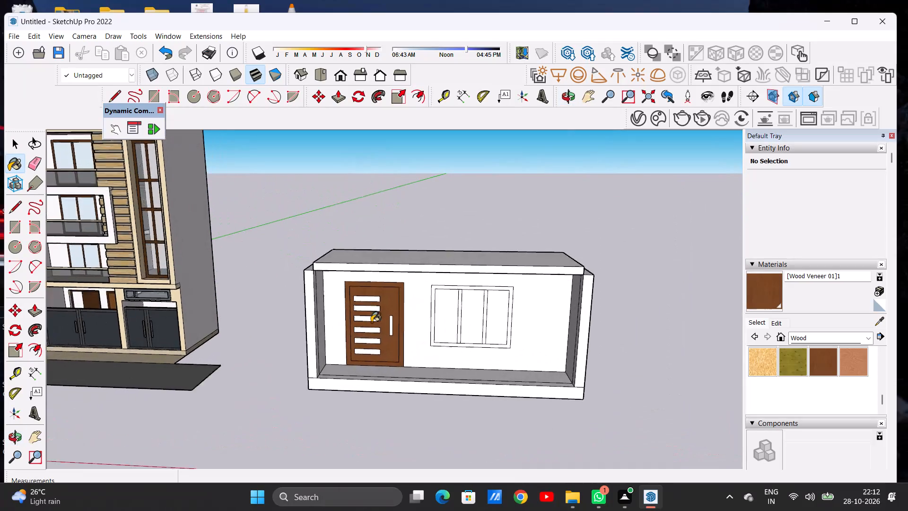
scroll(371, 322, "up", 3)
middle_click_drag(363, 284, 366, 275)
scroll(375, 315, "up", 10)
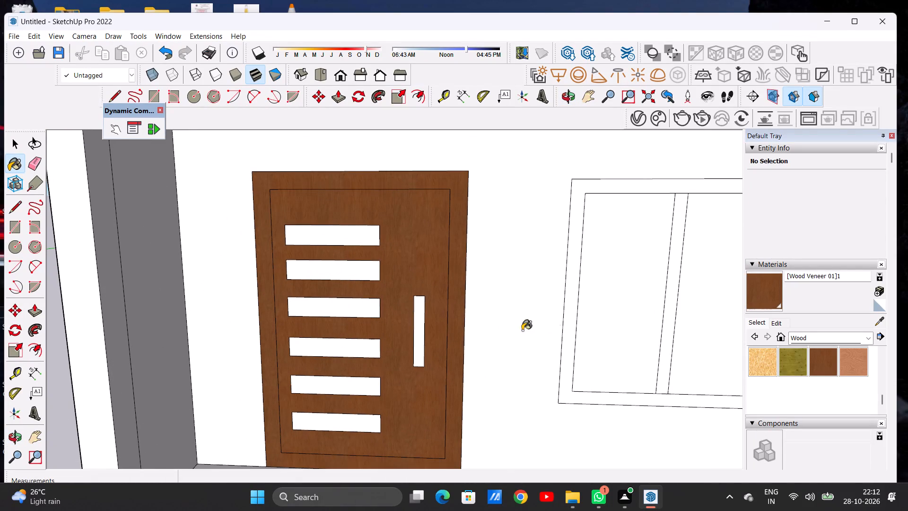
left_click(767, 360)
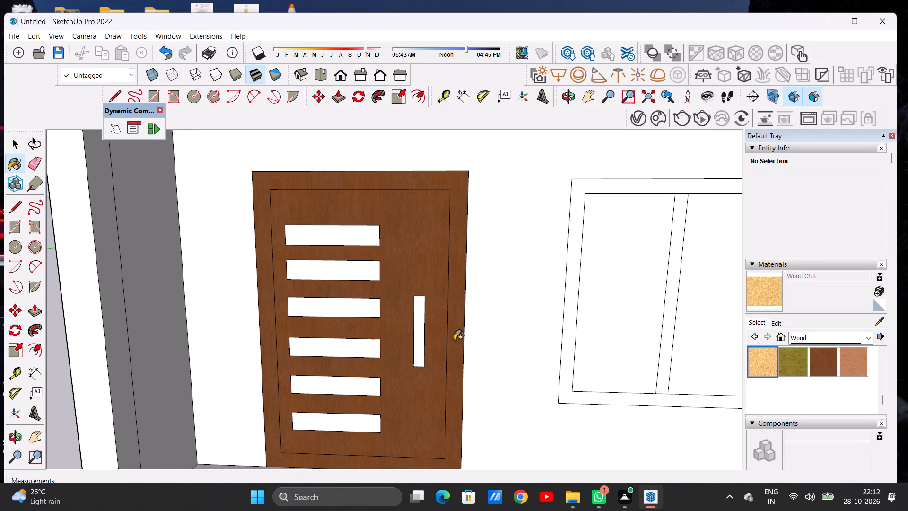
scroll(374, 252, "up", 5)
left_click(358, 237)
left_click(353, 296)
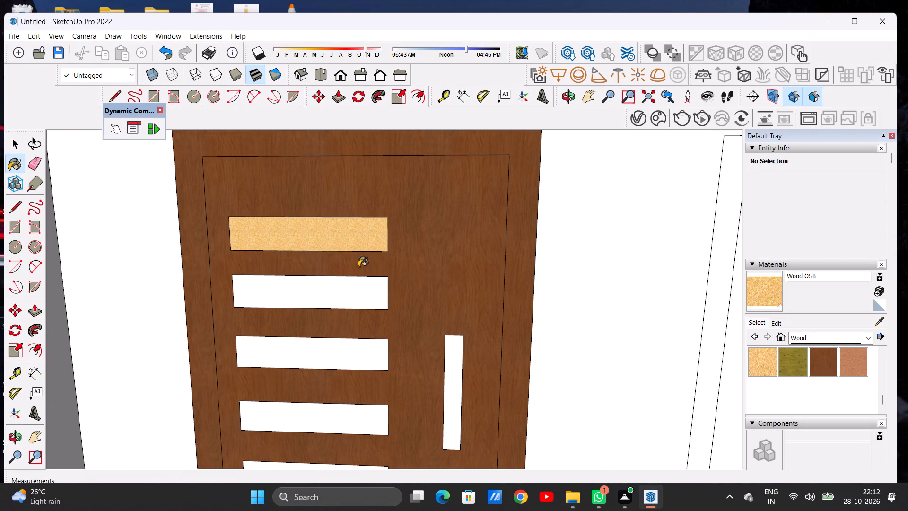
scroll(361, 248, "up", 1)
scroll(361, 248, "down", 1)
scroll(361, 248, "up", 12)
scroll(369, 226, "down", 1)
scroll(369, 226, "up", 15)
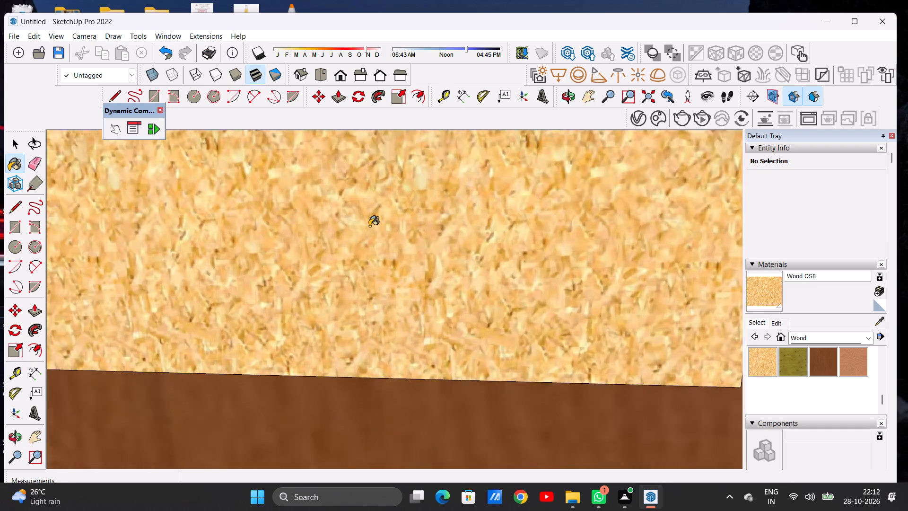
scroll(369, 226, "up", 6)
scroll(367, 237, "down", 20)
scroll(367, 237, "down", 16)
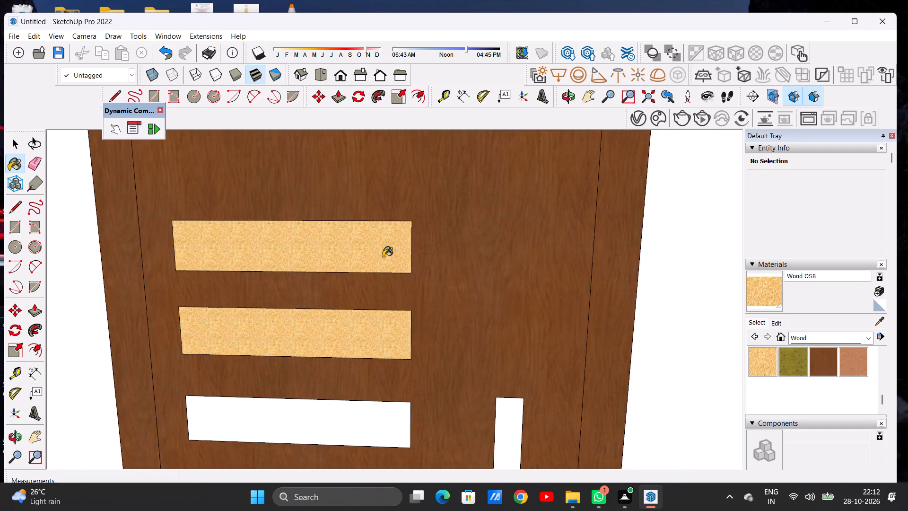
scroll(383, 257, "down", 4)
scroll(385, 255, "up", 1)
scroll(385, 255, "down", 15)
scroll(371, 304, "up", 3)
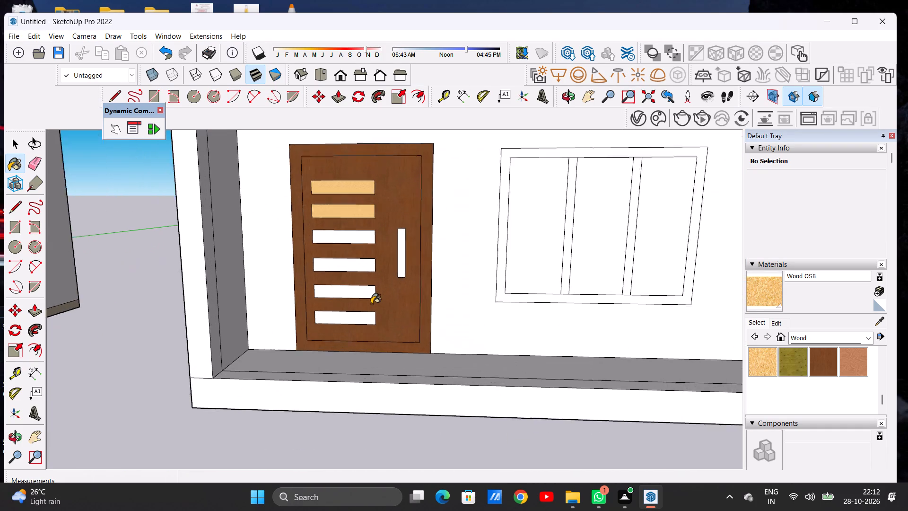
scroll(371, 304, "up", 11)
left_click(361, 331)
middle_click_drag(405, 312, 339, 316)
scroll(394, 349, "down", 11)
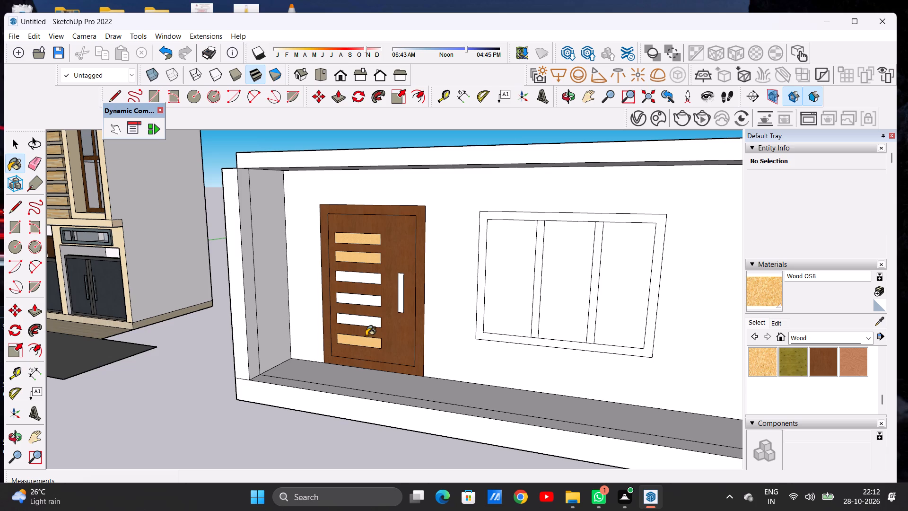
scroll(366, 327, "up", 6)
scroll(370, 246, "up", 6)
left_click(373, 236)
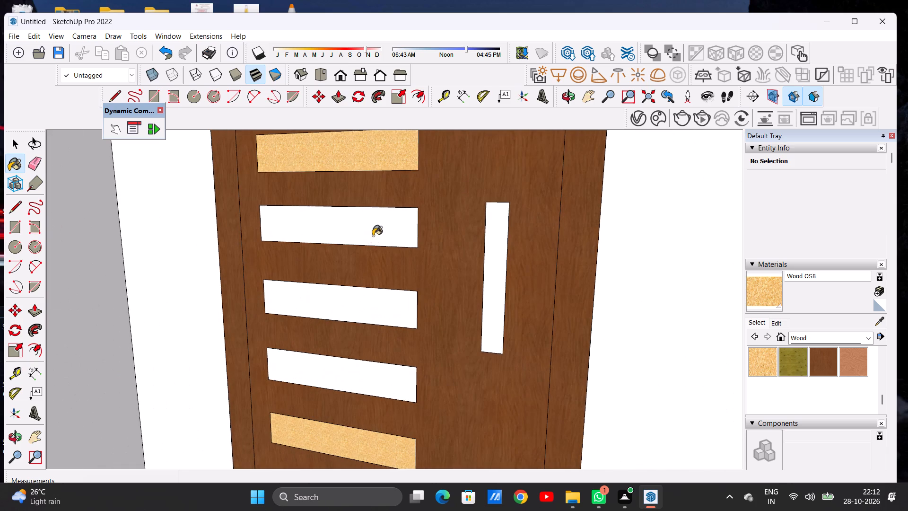
left_click(374, 300)
left_click(375, 370)
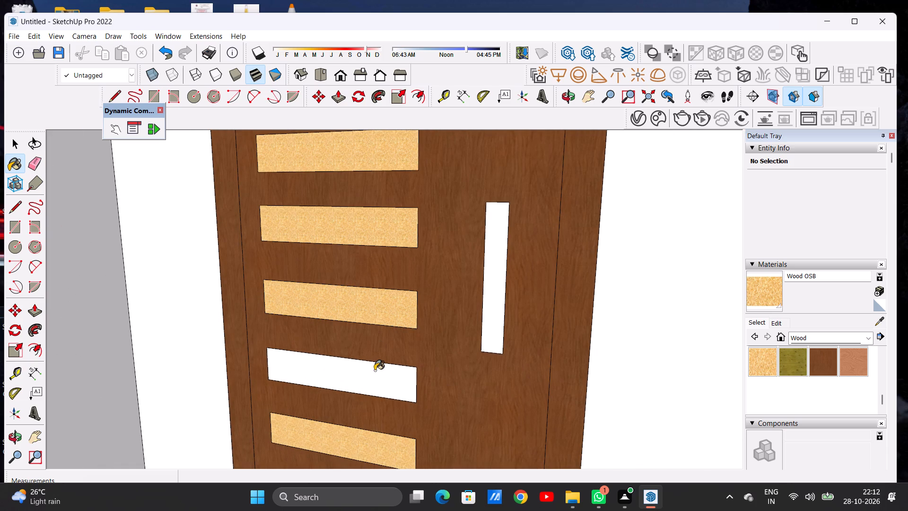
key("space")
Paint the door's vertical handle with Wood Floor Light from the Wood materials.
scroll(484, 279, "down", 2)
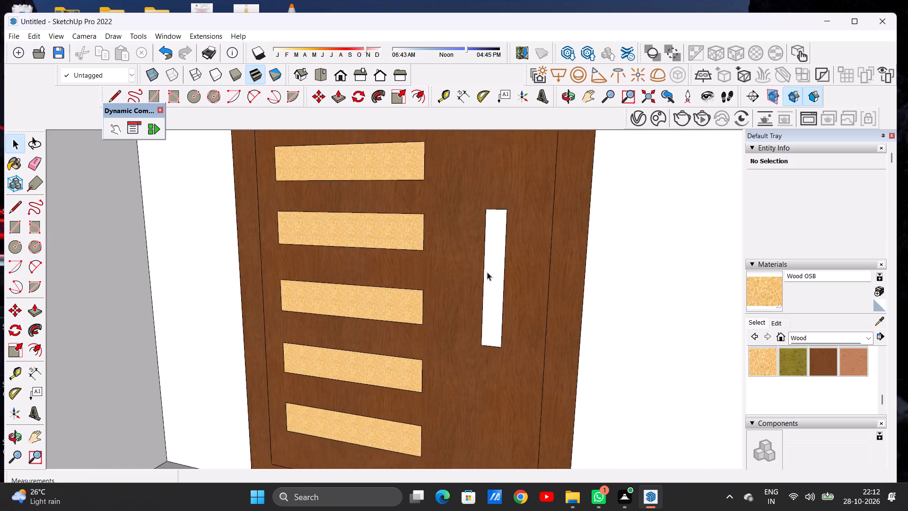
scroll(487, 272, "down", 15)
middle_click_drag(424, 244, 442, 244)
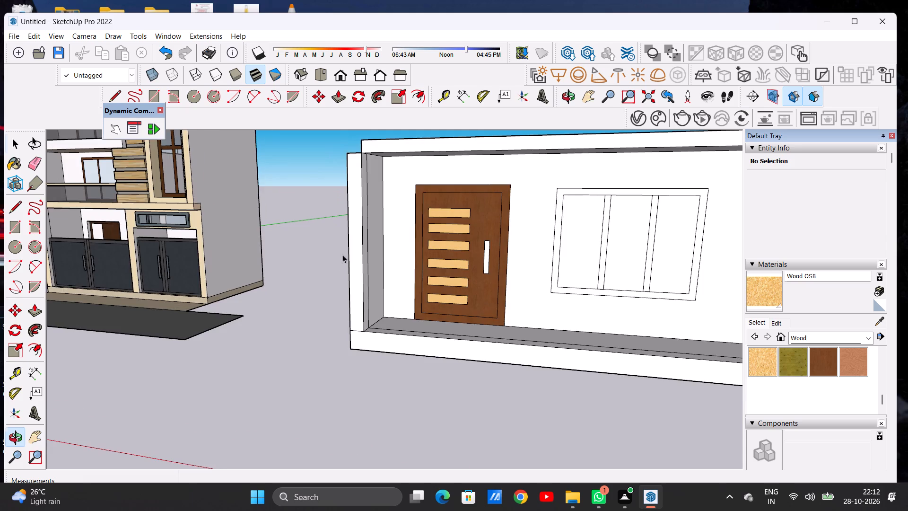
scroll(342, 256, "down", 11)
middle_click_drag(391, 262, 443, 258)
scroll(394, 258, "up", 4)
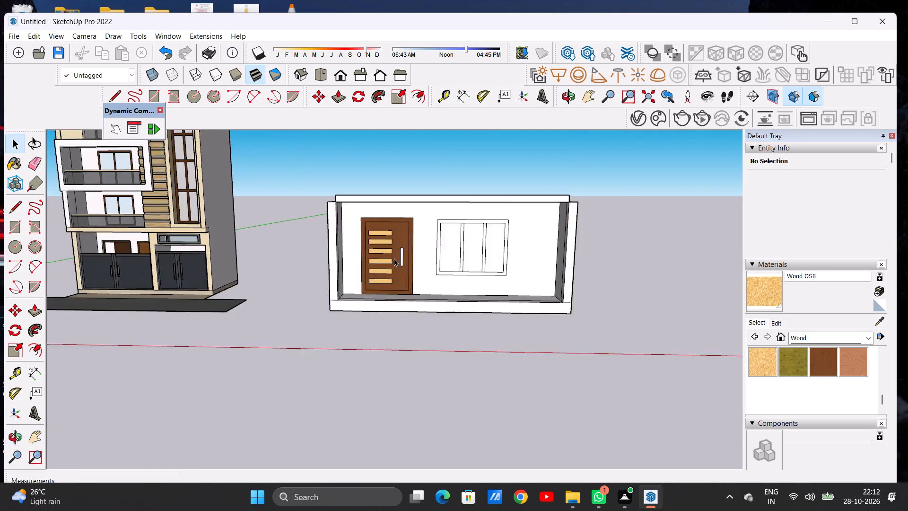
scroll(394, 258, "up", 10)
scroll(402, 254, "down", 1)
scroll(401, 254, "up", 10)
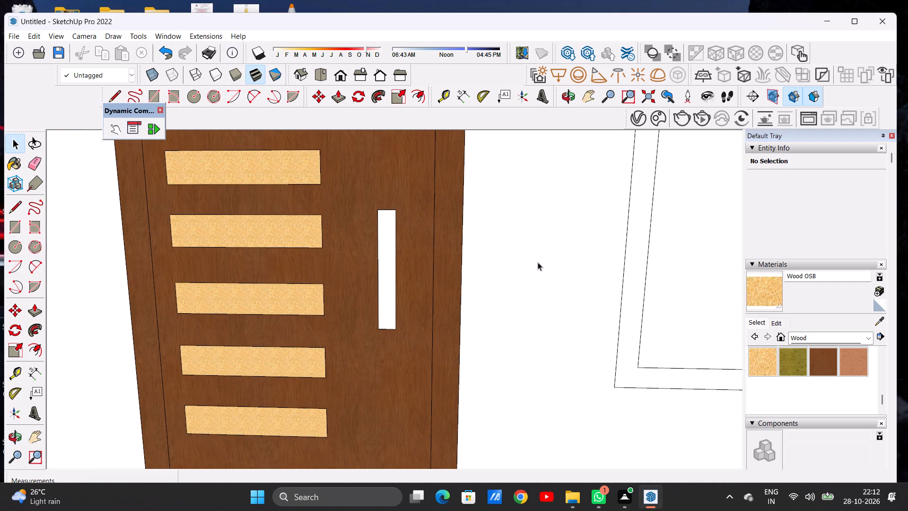
scroll(802, 373, "up", 1)
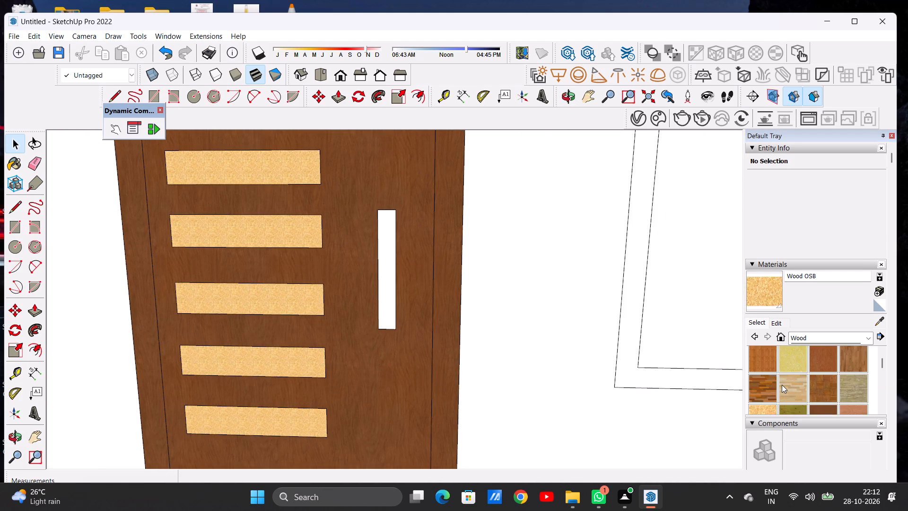
left_click(782, 385)
scroll(401, 322, "up", 5)
left_click(383, 310)
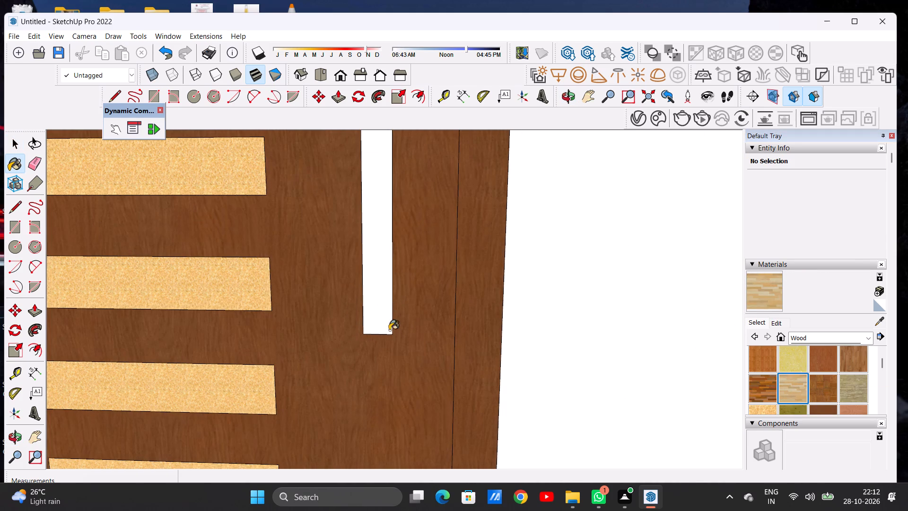
scroll(393, 348, "down", 9)
middle_click_drag(412, 344, 399, 323)
scroll(397, 327, "up", 1)
scroll(358, 348, "down", 6)
scroll(350, 352, "up", 1)
scroll(350, 352, "down", 10)
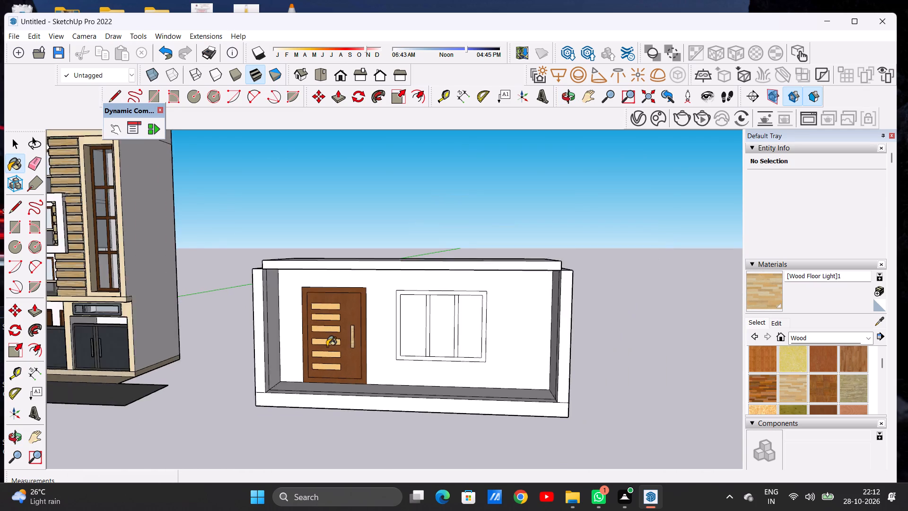
scroll(327, 346, "down", 2)
key("space")
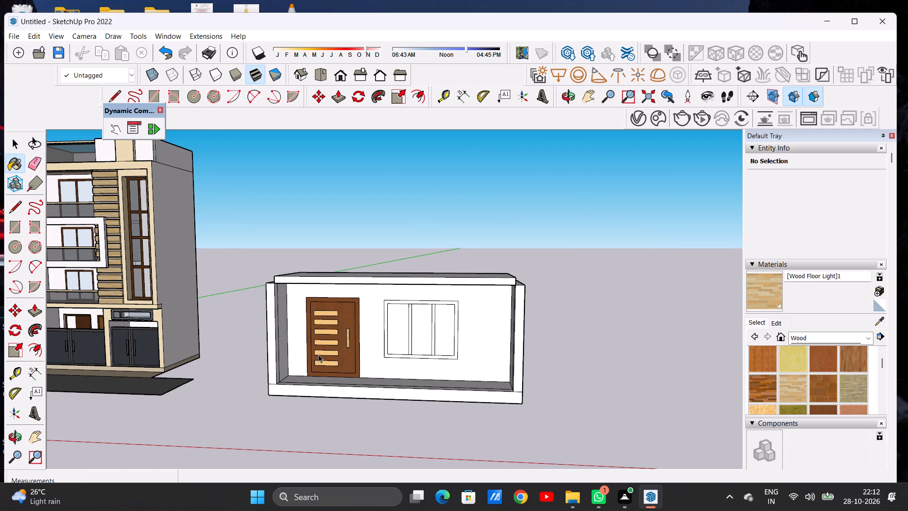
Paint the window's outer frame and both vertical mullions with Wood Veneer 02 from the Wood materials.
scroll(428, 323, "up", 5)
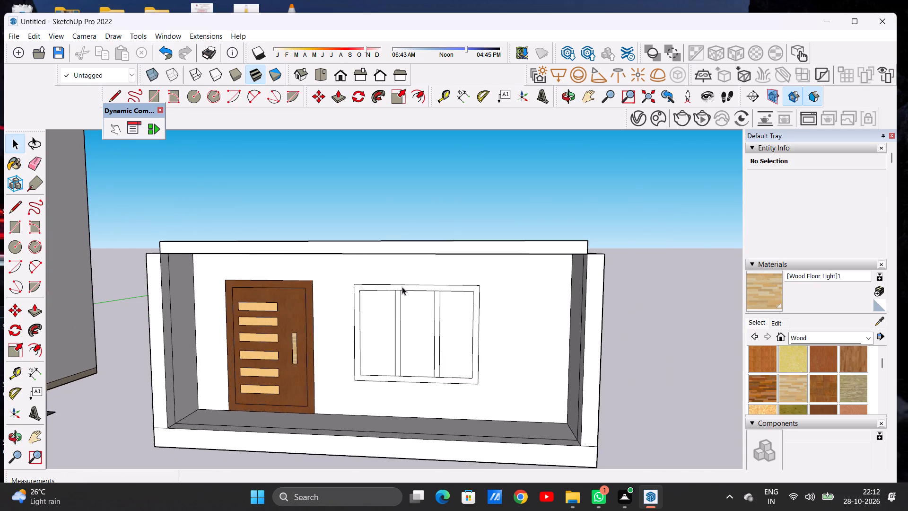
scroll(402, 286, "up", 5)
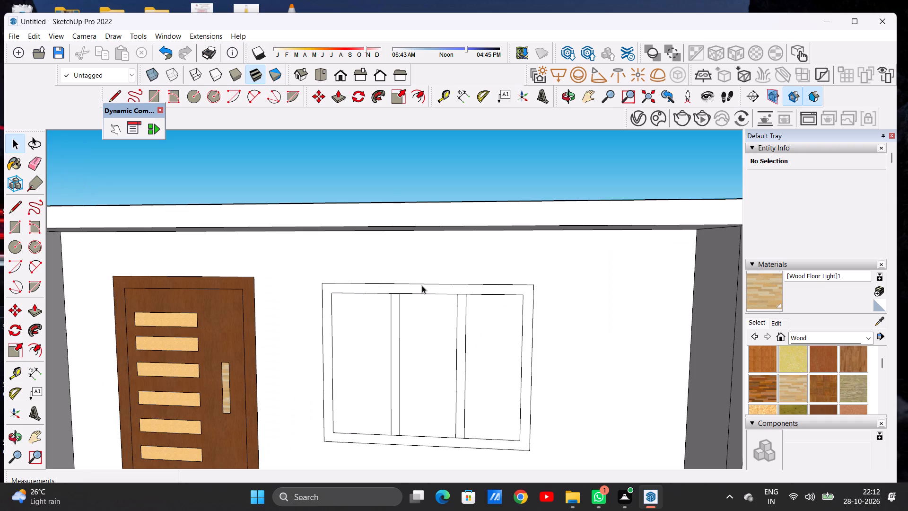
scroll(416, 281, "down", 6)
scroll(422, 302, "up", 3)
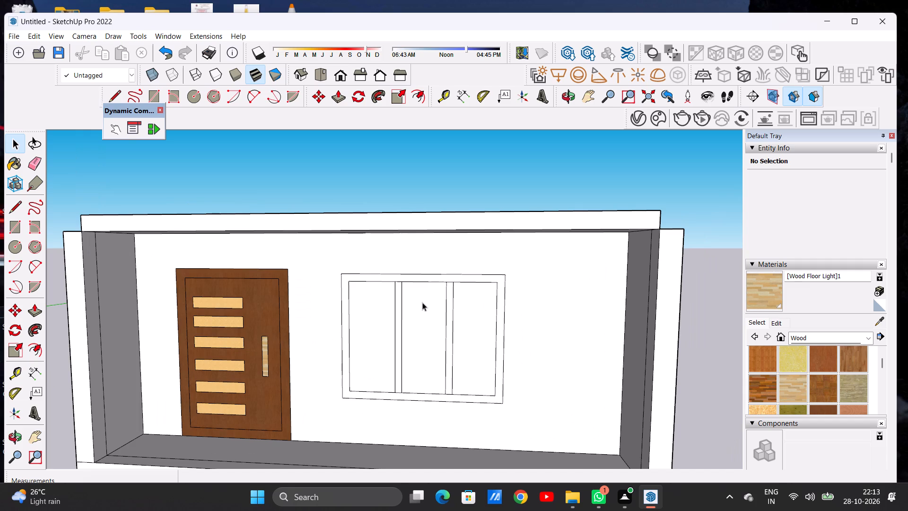
scroll(421, 302, "down", 6)
scroll(427, 300, "up", 6)
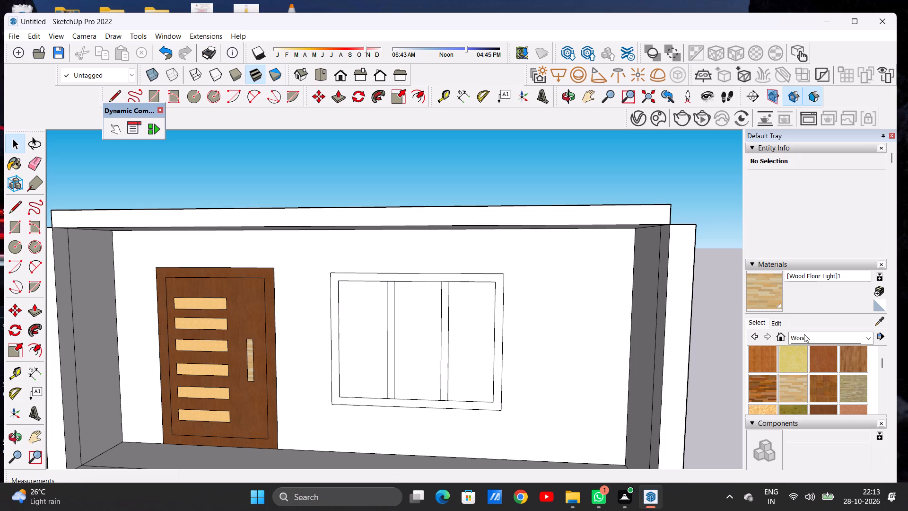
scroll(803, 361, "down", 1)
left_click(844, 361)
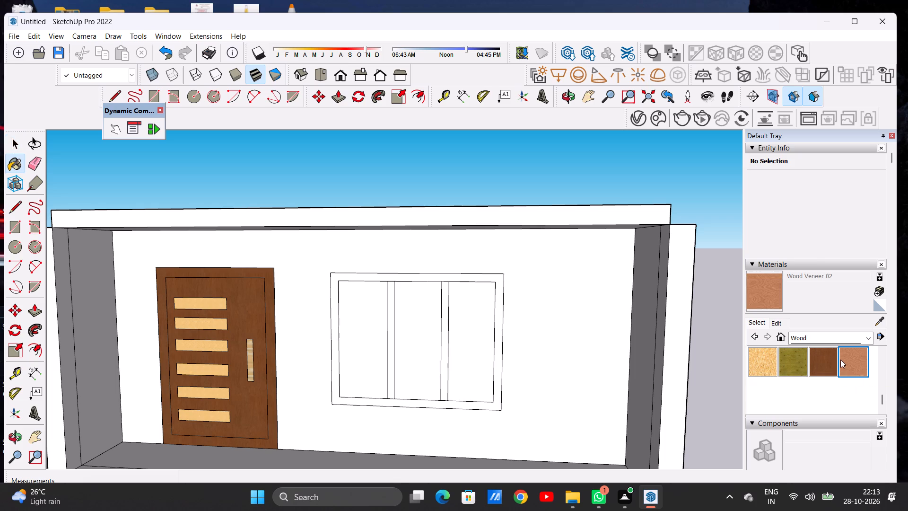
scroll(355, 330, "up", 9)
left_click(319, 340)
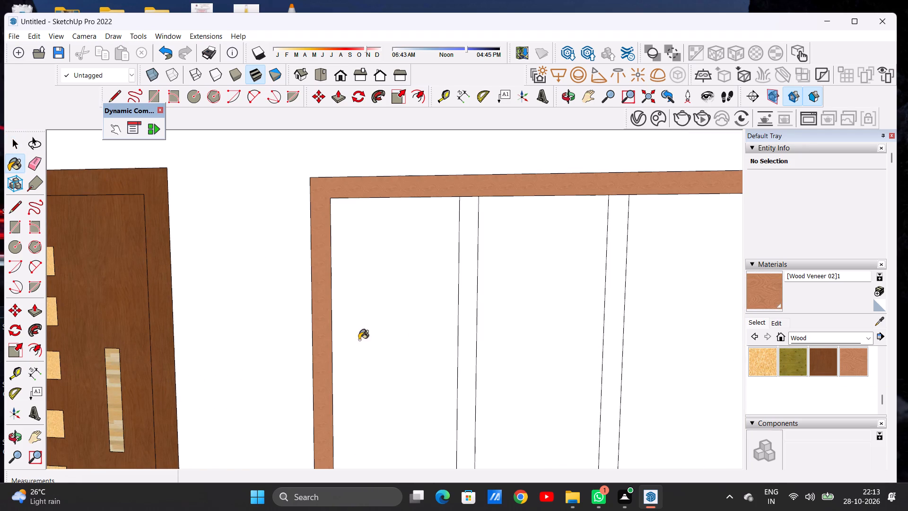
left_click(465, 344)
scroll(397, 309, "down", 3)
scroll(396, 307, "up", 1)
scroll(396, 306, "down", 4)
scroll(519, 281, "up", 5)
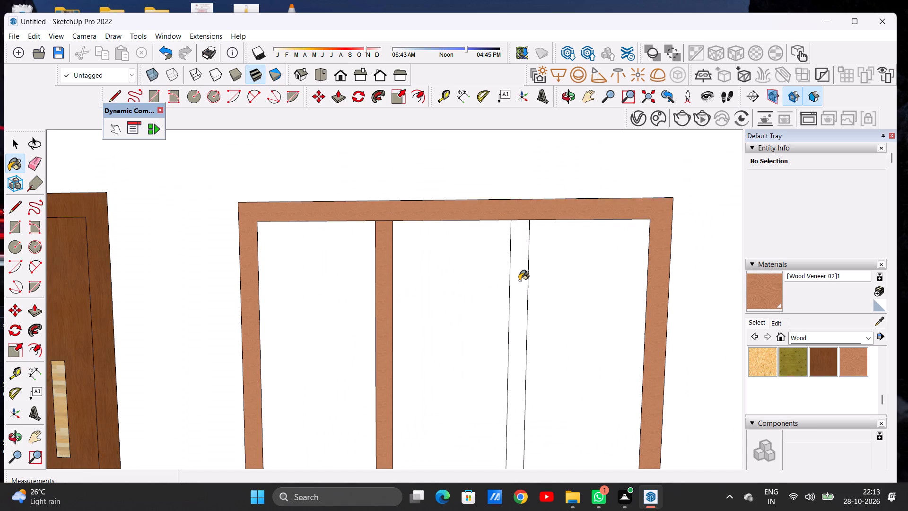
left_click(519, 281)
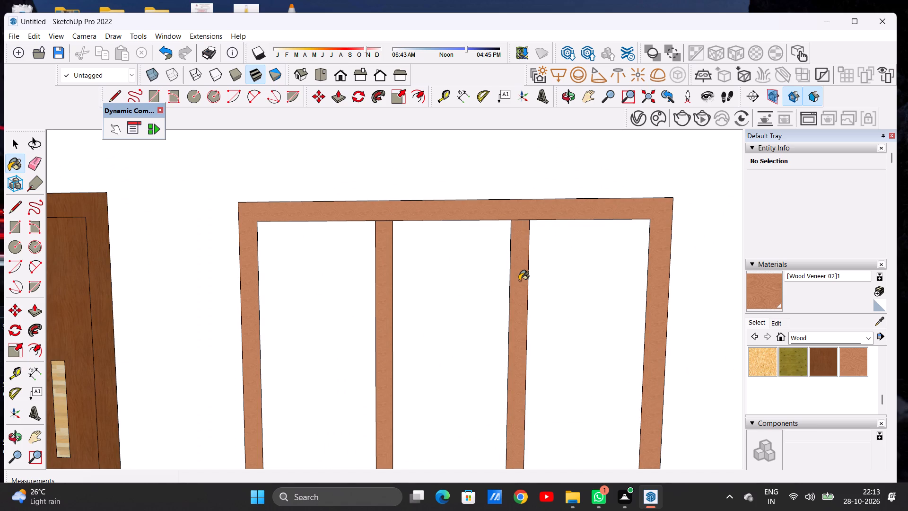
scroll(349, 261, "down", 10)
middle_click_drag(462, 289, 364, 280)
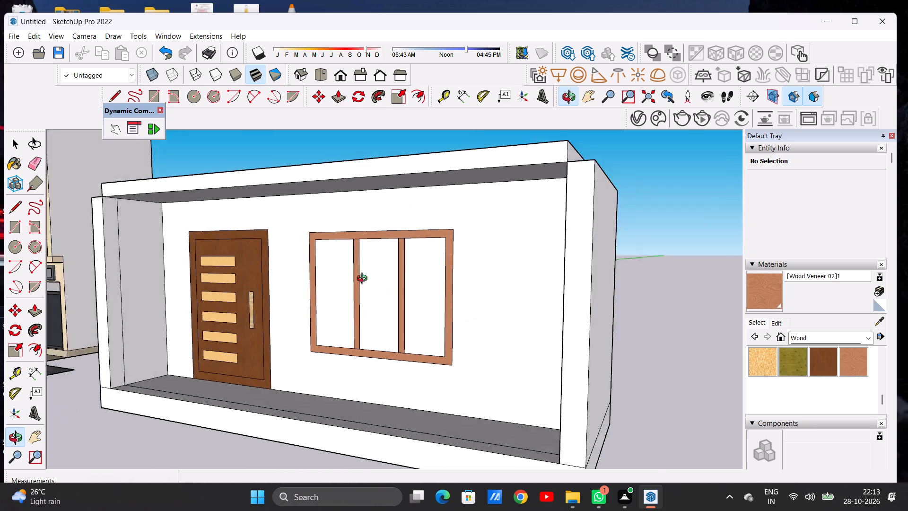
middle_click_drag(364, 280, 490, 307)
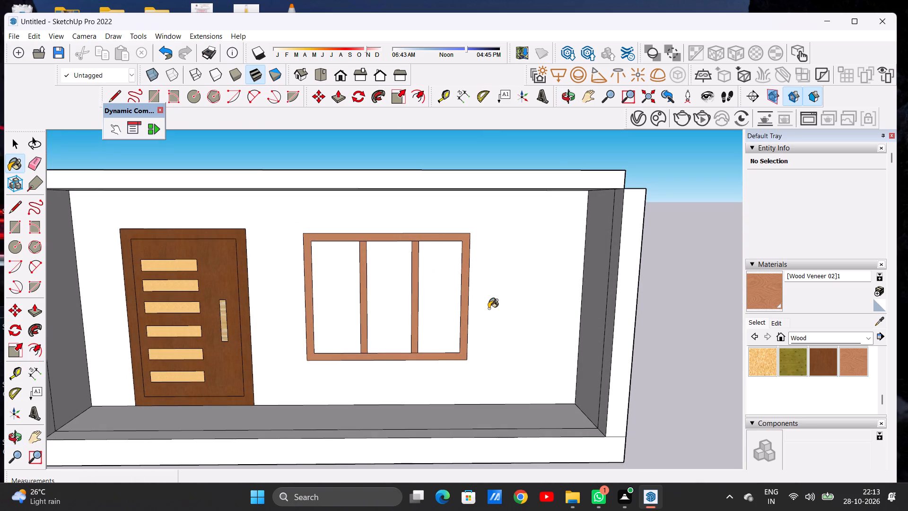
key("space")
Examine the room's front with the painted door and window frame from several distances and angles.
scroll(334, 260, "down", 2)
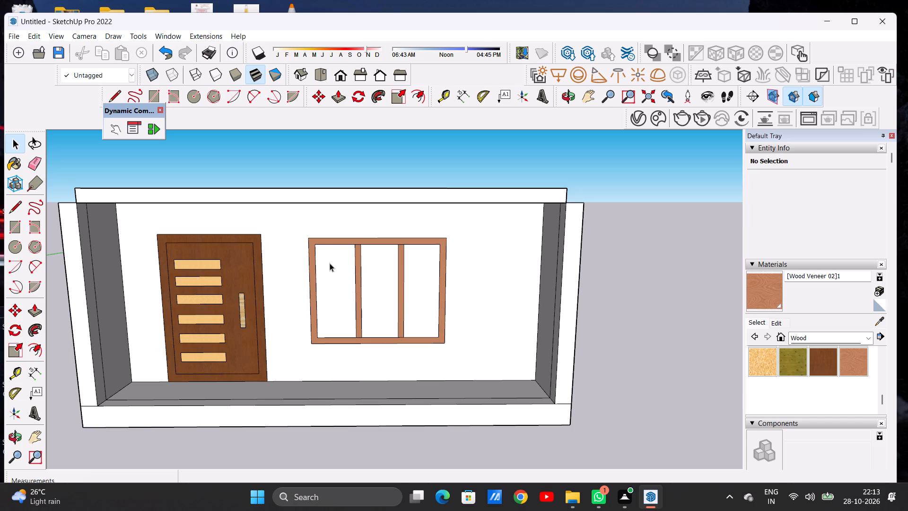
scroll(330, 263, "down", 12)
scroll(332, 269, "up", 6)
middle_click_drag(349, 268, 326, 270)
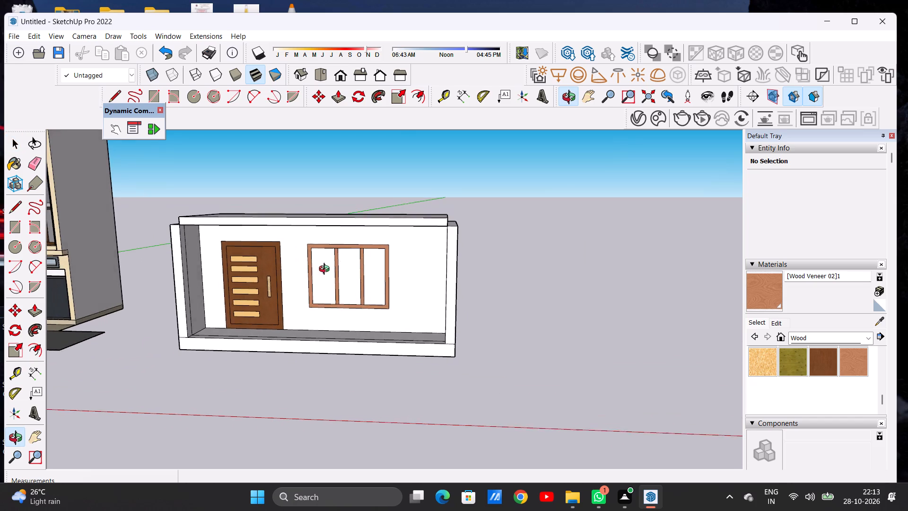
middle_click_drag(326, 270, 312, 286)
scroll(336, 271, "up", 3)
scroll(338, 271, "down", 1)
scroll(340, 272, "up", 2)
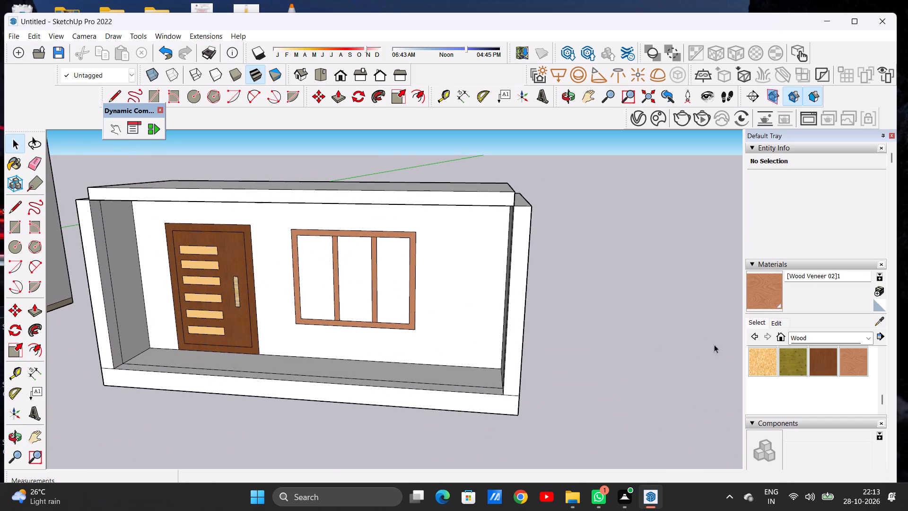
Look through the Glass and Mirrors materials and switch to the Window Coverings collection.
left_click(815, 336)
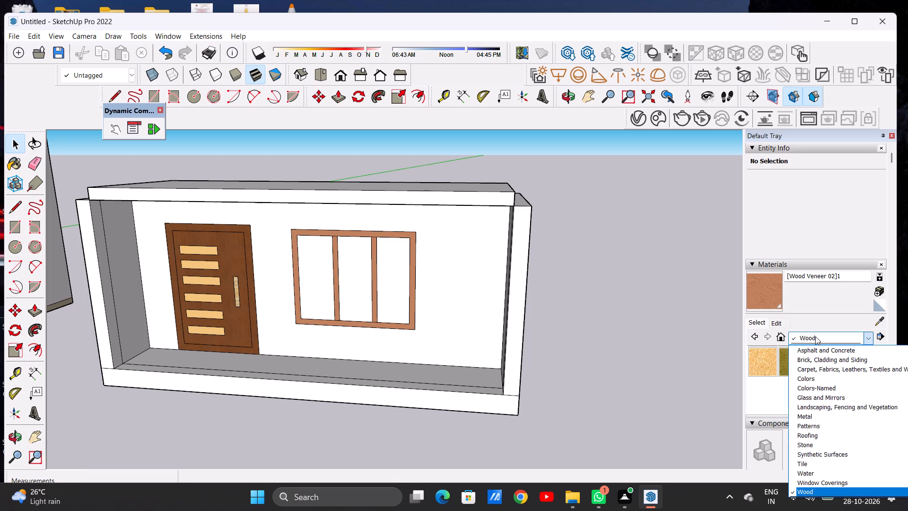
left_click(818, 395)
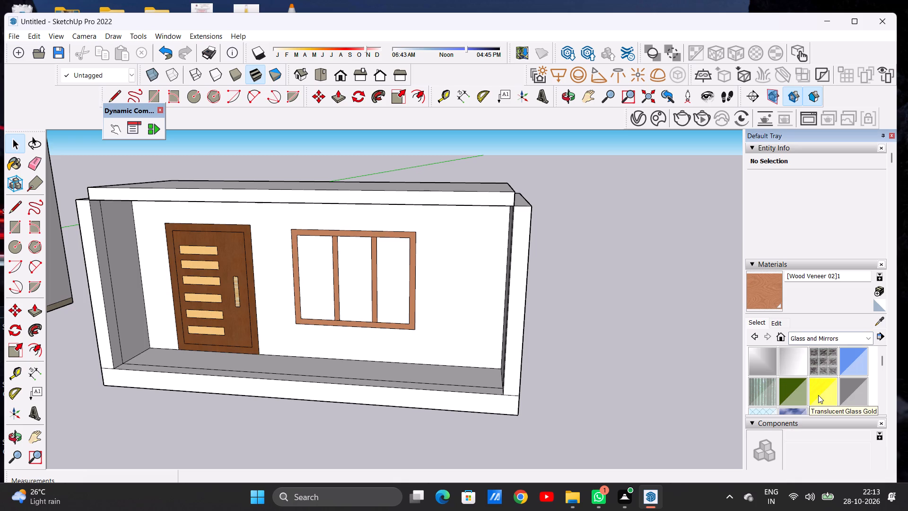
scroll(817, 395, "down", 1)
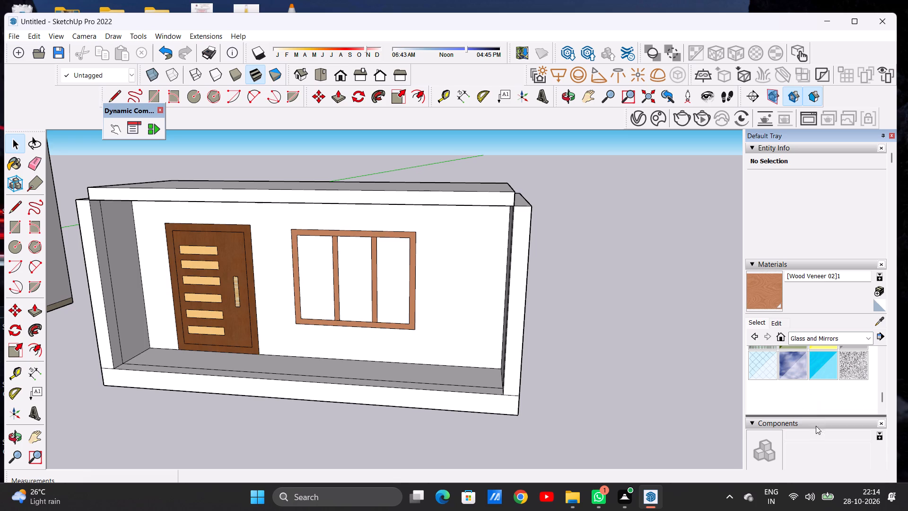
left_click(809, 338)
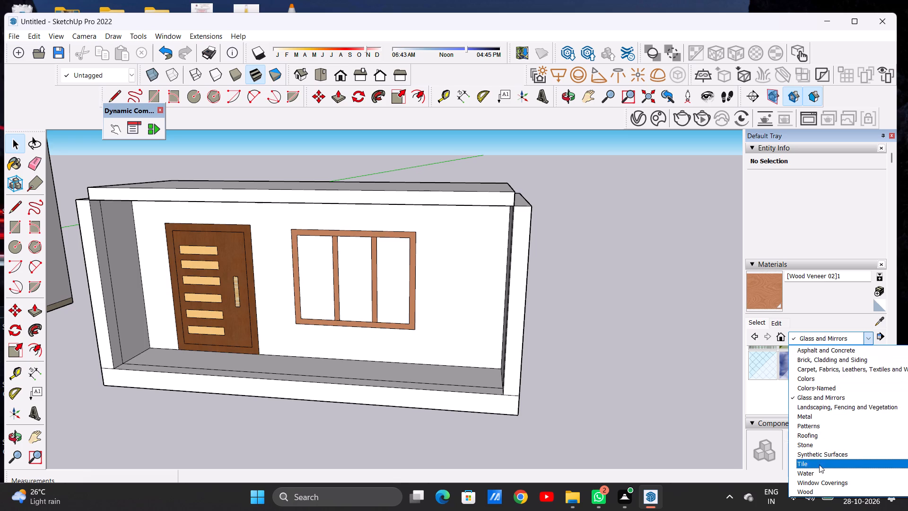
left_click(819, 480)
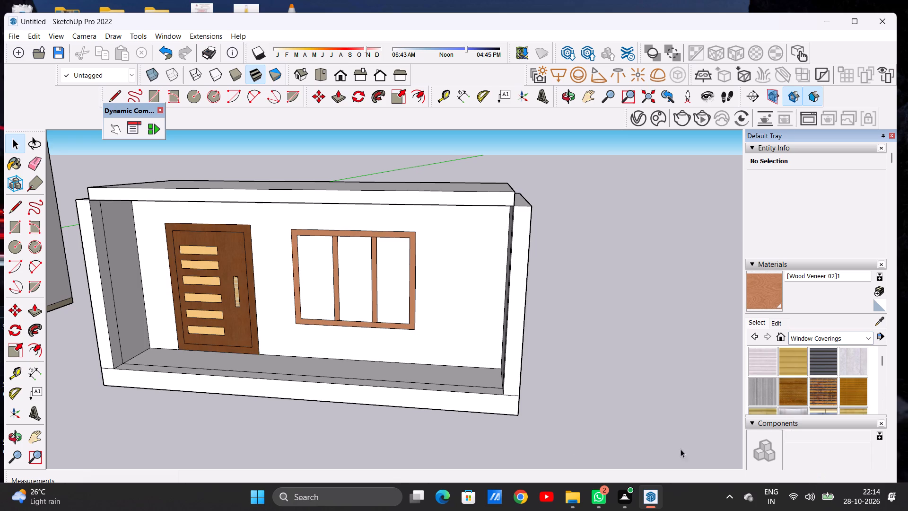
Inspect the window's three unpainted panes and the room's front from near and far.
scroll(333, 270, "up", 3)
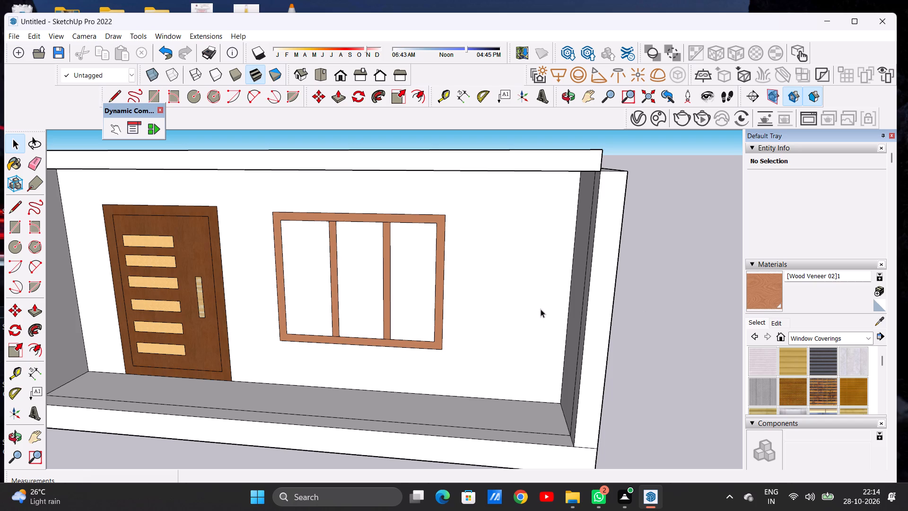
scroll(479, 324, "down", 13)
scroll(443, 295, "up", 10)
scroll(446, 313, "down", 1)
scroll(446, 313, "up", 1)
middle_click_drag(458, 341, 470, 311)
scroll(427, 324, "down", 5)
scroll(427, 324, "up", 5)
scroll(422, 329, "down", 12)
scroll(435, 331, "up", 2)
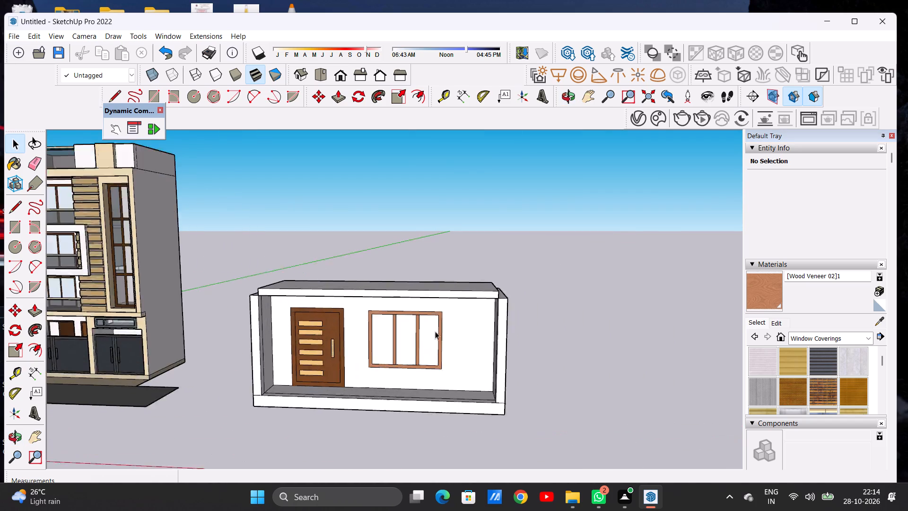
scroll(435, 331, "up", 9)
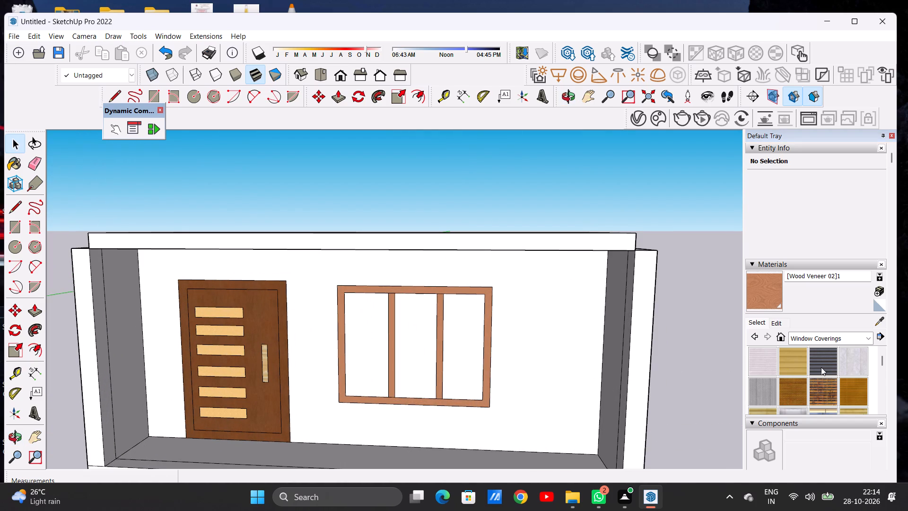
Paint the window pane nearest the door with Blinds Cloth Horizontal from the Window Coverings materials.
left_click(793, 367)
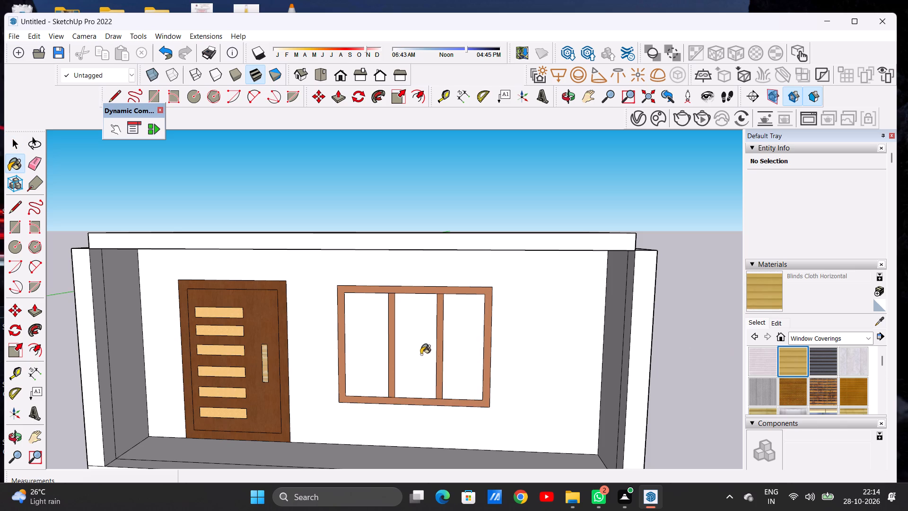
scroll(383, 350, "up", 6)
left_click(363, 354)
scroll(363, 354, "up", 12)
scroll(363, 354, "down", 1)
scroll(363, 354, "up", 1)
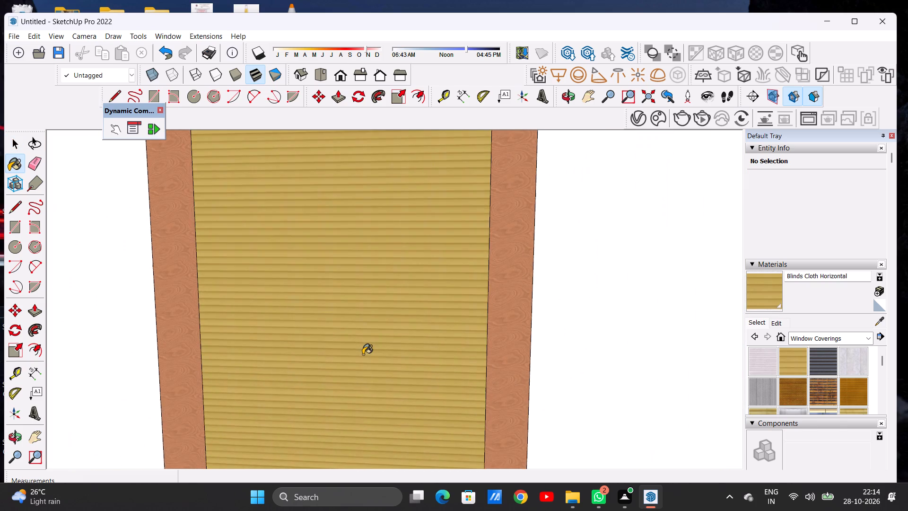
scroll(361, 366, "down", 7)
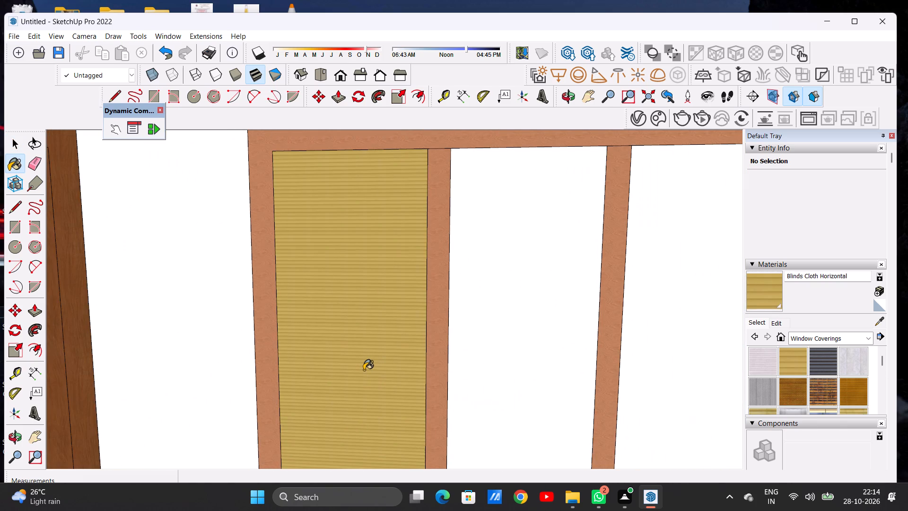
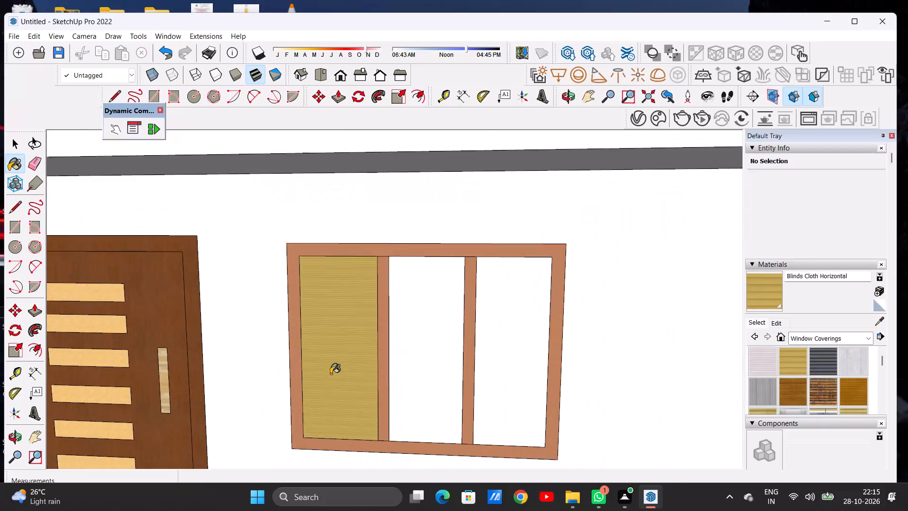
Paint the window's middle pane with the Blinds Cloth Horizontal material.
scroll(367, 359, "down", 5)
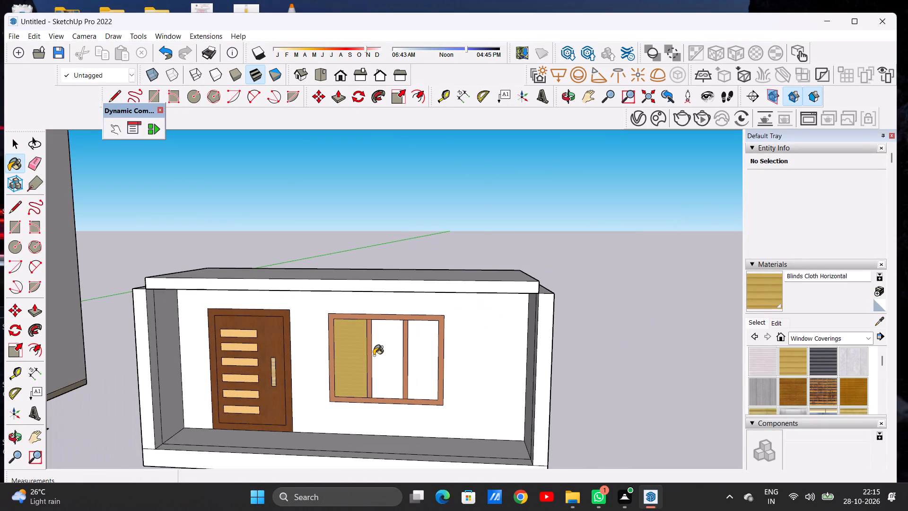
scroll(390, 348, "up", 6)
left_click(387, 346)
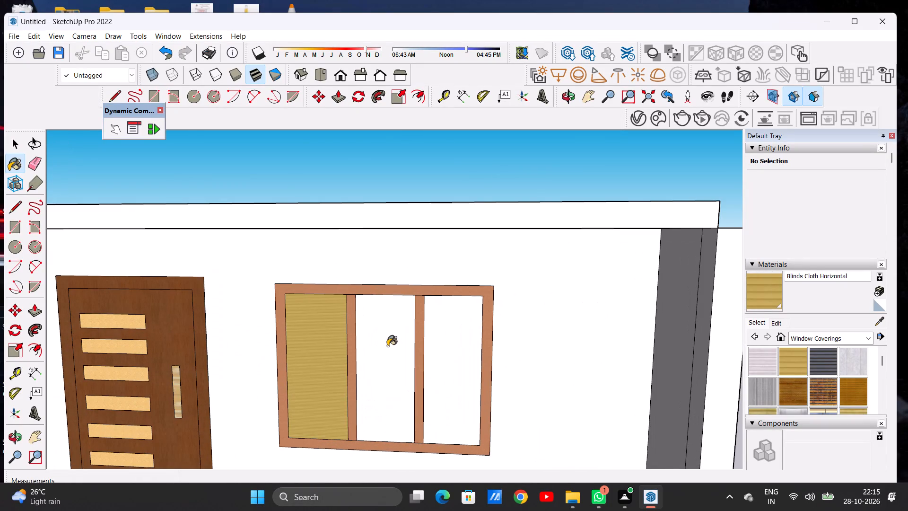
Paint the window's remaining pane, farthest from the door, with Blinds Cloth Horizontal and finish painting.
scroll(462, 351, "down", 13)
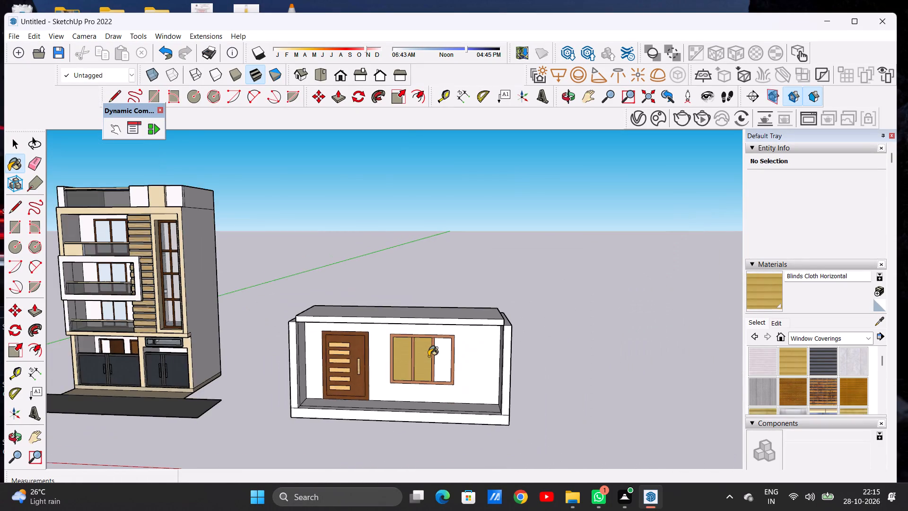
scroll(428, 356, "down", 5)
scroll(469, 362, "up", 2)
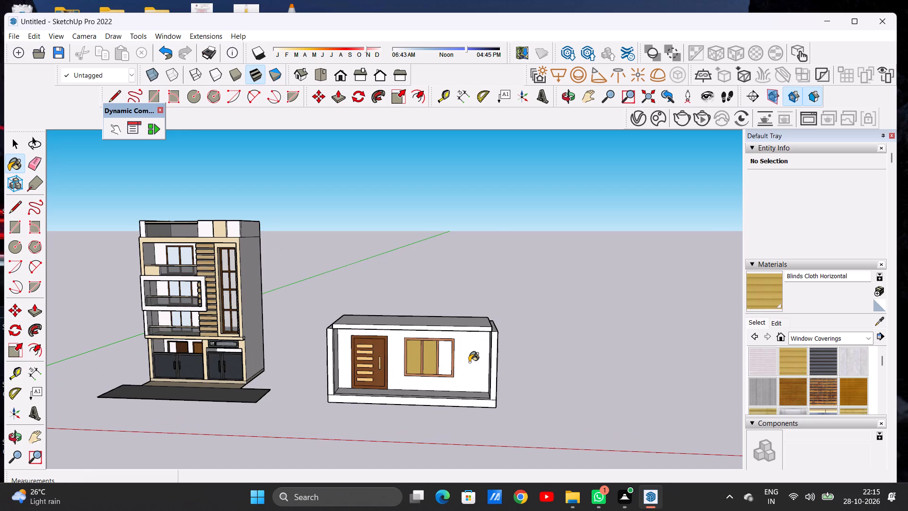
scroll(469, 362, "up", 7)
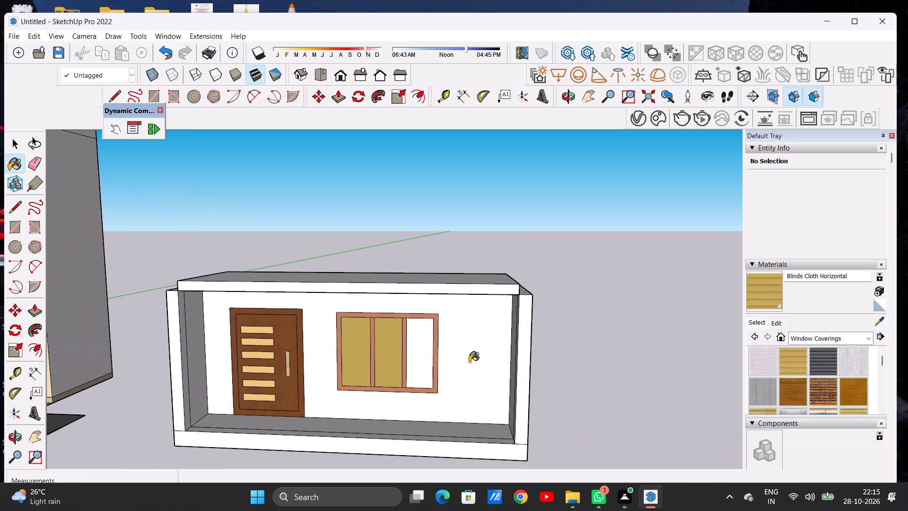
scroll(469, 362, "down", 5)
scroll(350, 379, "up", 3)
scroll(350, 379, "down", 1)
scroll(350, 379, "up", 3)
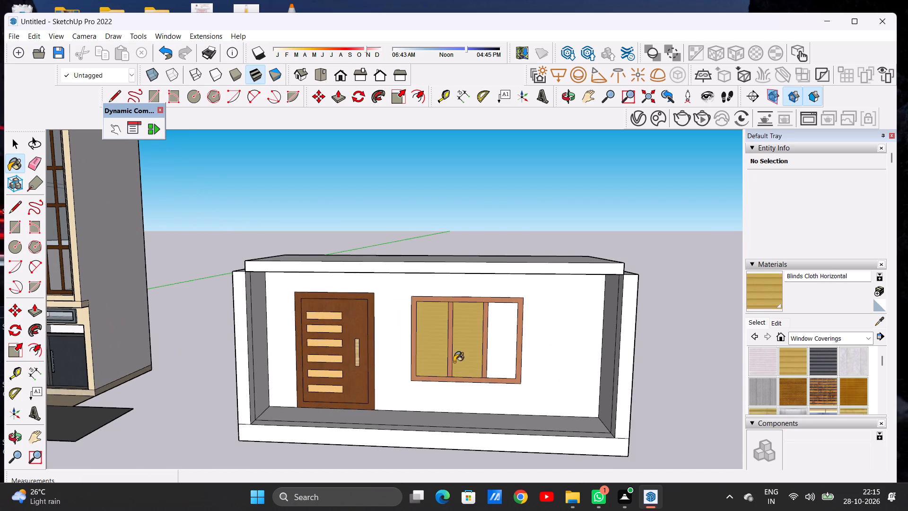
scroll(503, 346, "up", 13)
left_click(503, 346)
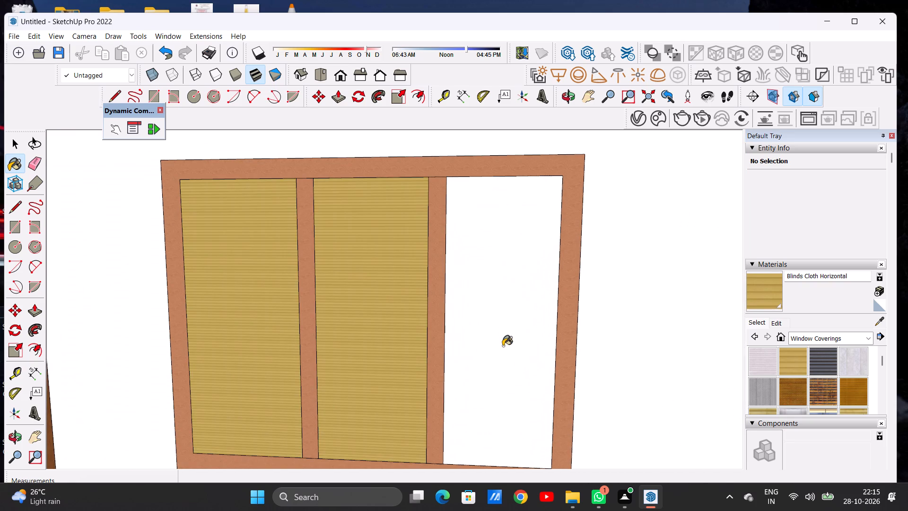
key("space")
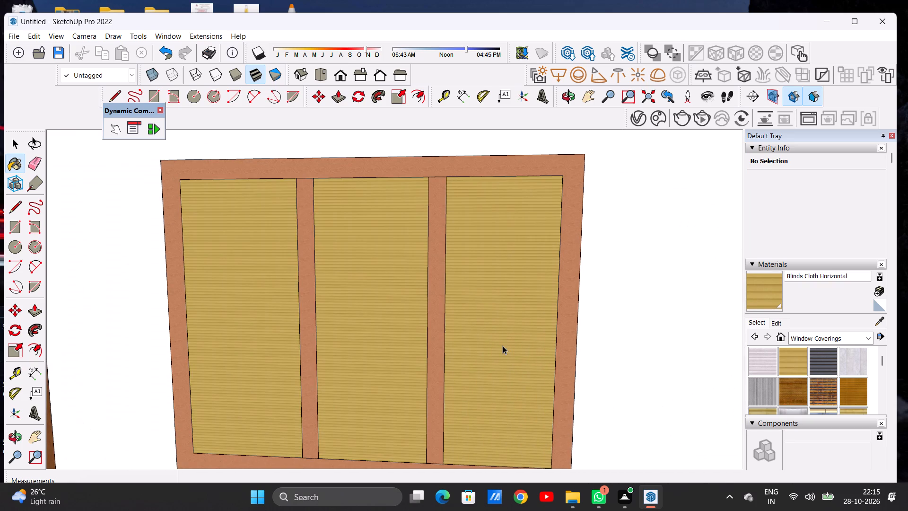
scroll(493, 336, "down", 6)
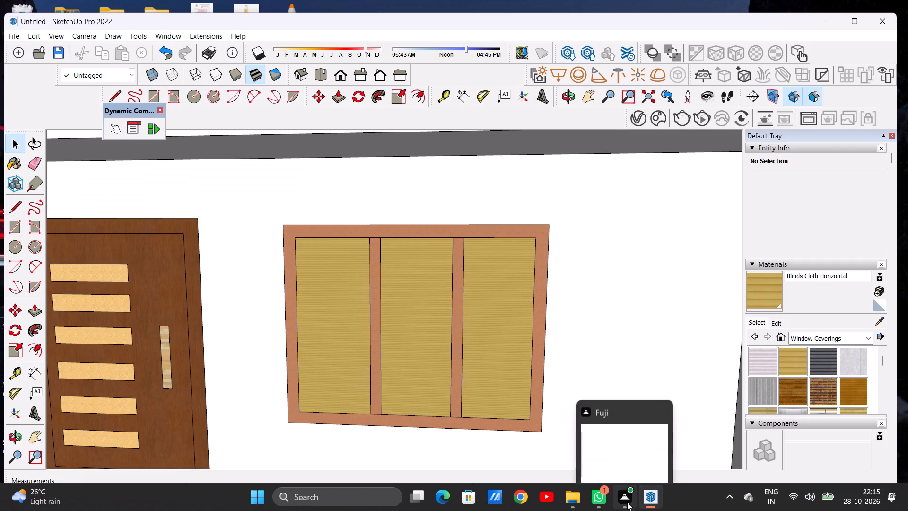
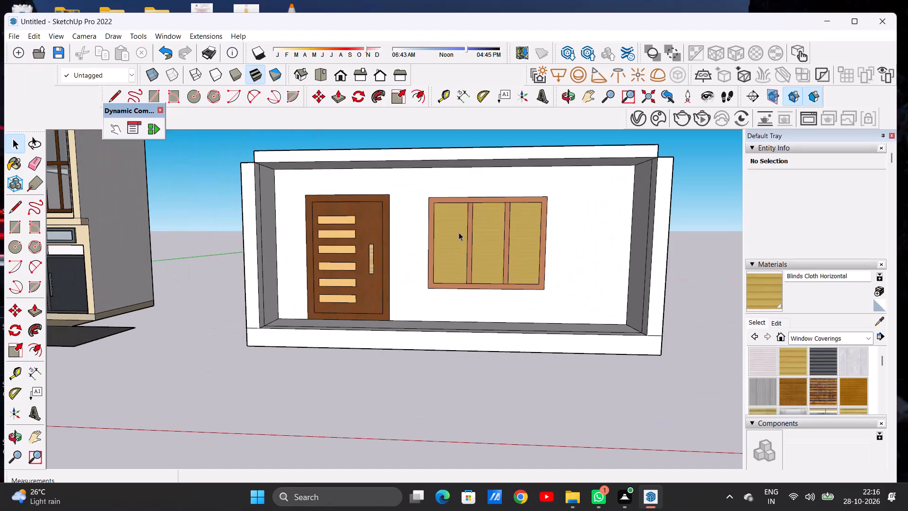
Examine the horizontal blinds texture on the three window panes, up close and from across the room.
scroll(491, 226, "down", 9)
scroll(430, 241, "down", 4)
scroll(453, 226, "up", 10)
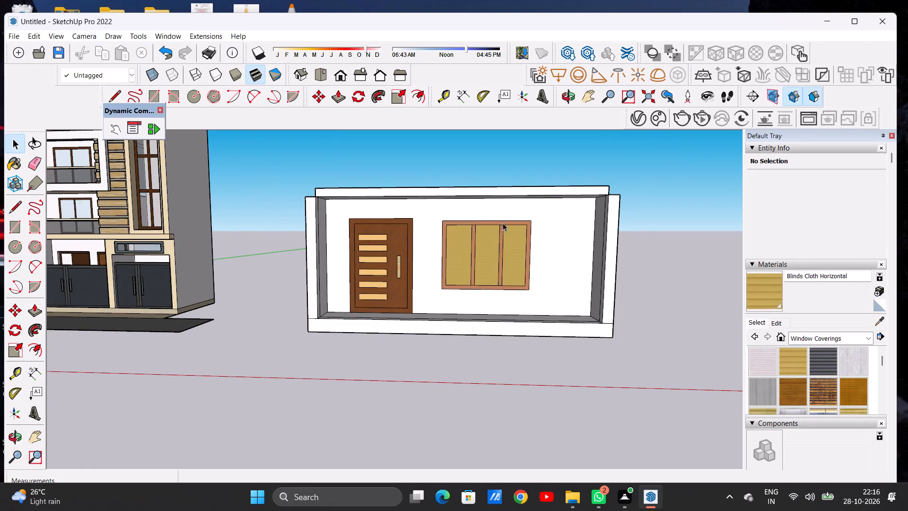
middle_click_drag(440, 226, 418, 259)
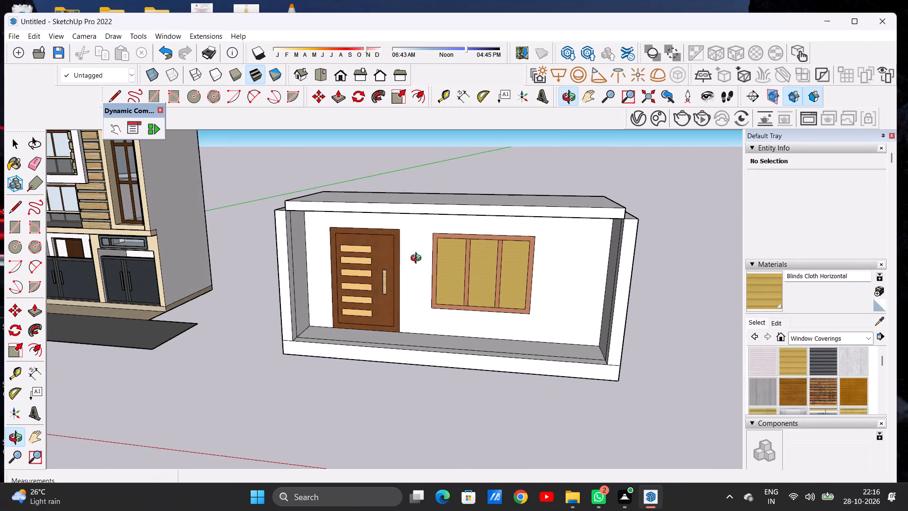
middle_click_drag(418, 259, 444, 254)
scroll(471, 242, "up", 7)
scroll(513, 257, "up", 7)
scroll(514, 264, "down", 1)
scroll(514, 264, "up", 1)
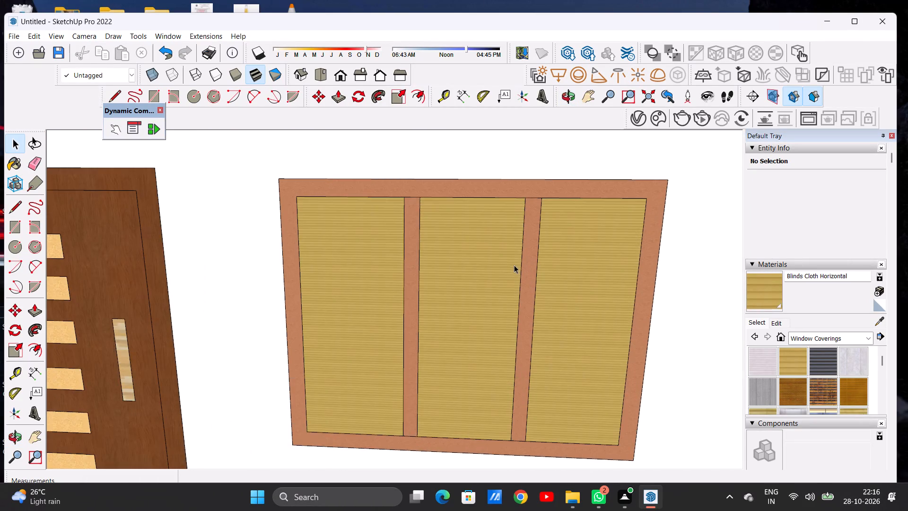
scroll(456, 276, "up", 20)
scroll(456, 276, "up", 4)
scroll(453, 300, "down", 3)
scroll(453, 301, "up", 1)
scroll(453, 301, "down", 4)
scroll(430, 299, "up", 1)
scroll(430, 299, "down", 4)
scroll(430, 299, "up", 1)
scroll(430, 299, "down", 3)
scroll(421, 298, "up", 2)
scroll(421, 298, "down", 20)
scroll(421, 298, "down", 11)
scroll(418, 293, "up", 1)
scroll(418, 294, "down", 4)
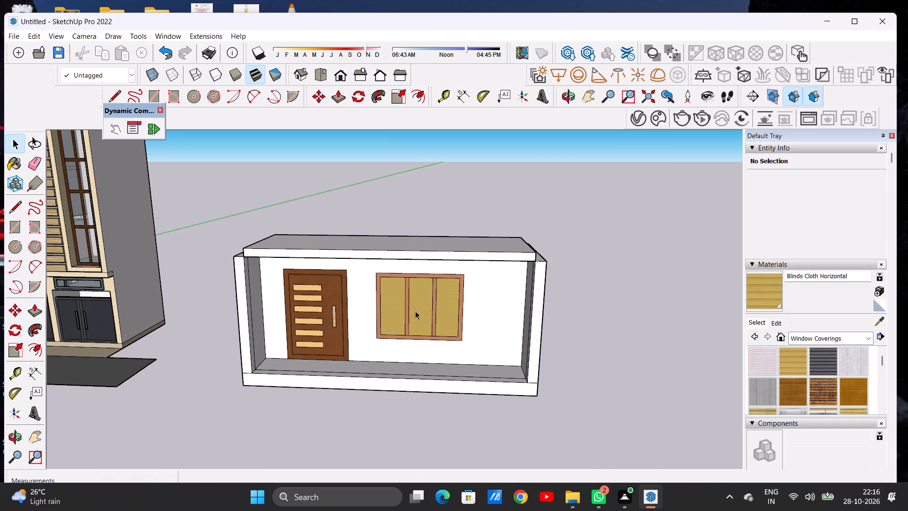
Set the Blinds Cloth Horizontal material's texture size to 2' by 2'.
middle_click_drag(404, 331, 407, 291)
scroll(414, 288, "up", 9)
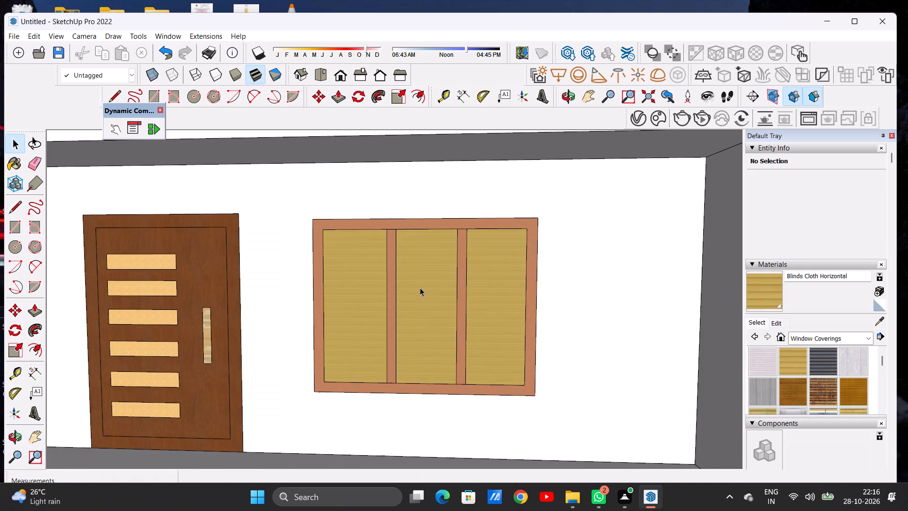
left_click(772, 324)
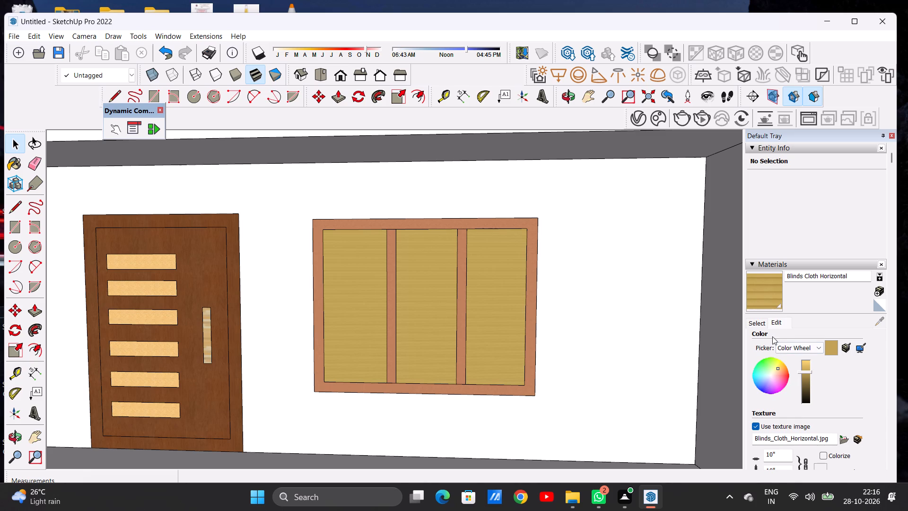
scroll(786, 357, "down", 2)
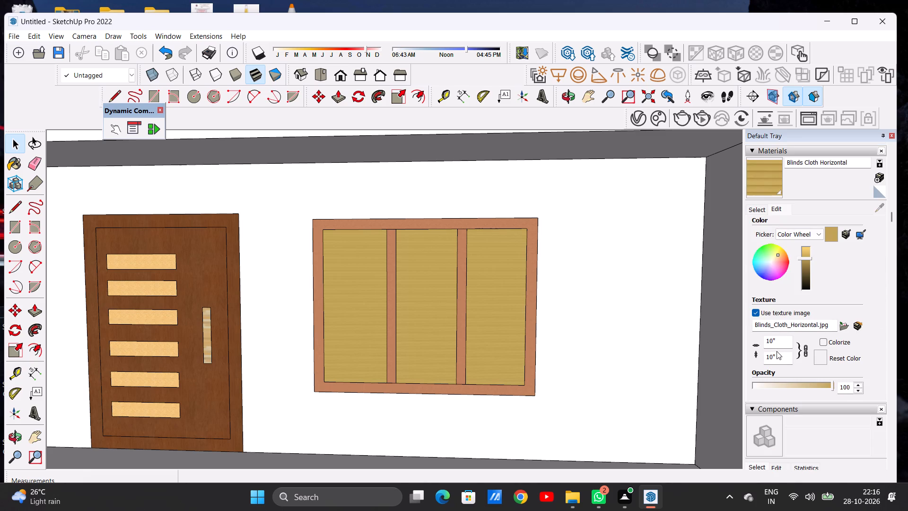
left_click(777, 351)
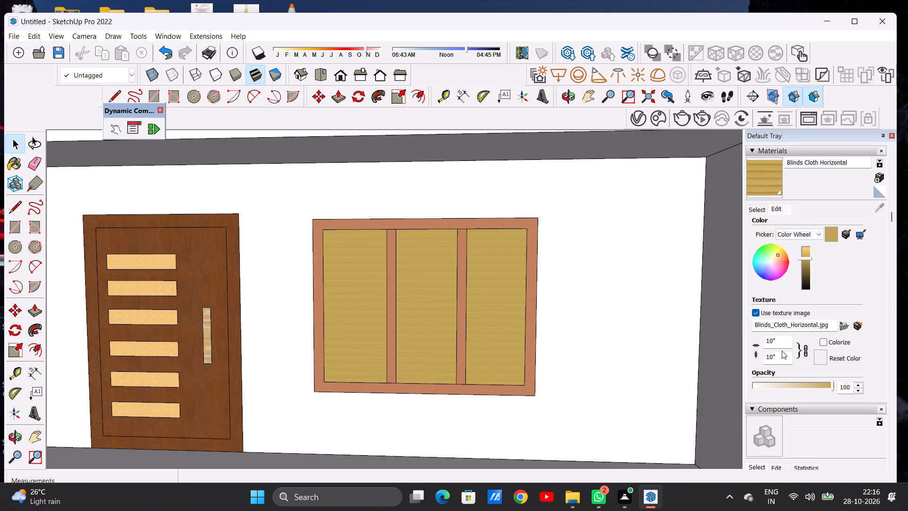
left_click(777, 357)
key("BackSpace")
key("BackSpace")
key("BackSpace")
key("BackSpace")
key("BackSpace")
key("BackSpace")
key("BackSpace")
key("BackSpace")
key("BackSpace")
key("BackSpace")
key("BackSpace")
key("BackSpace")
key("BackSpace")
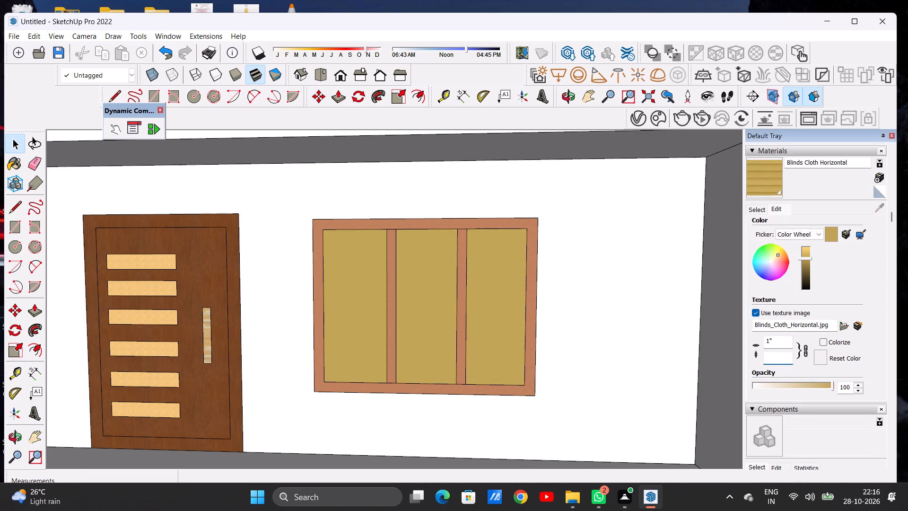
key("1")
key("apostrophe")
key("BackSpace")
key("BackSpace")
key("BackSpace")
type("2'")
key("Return")
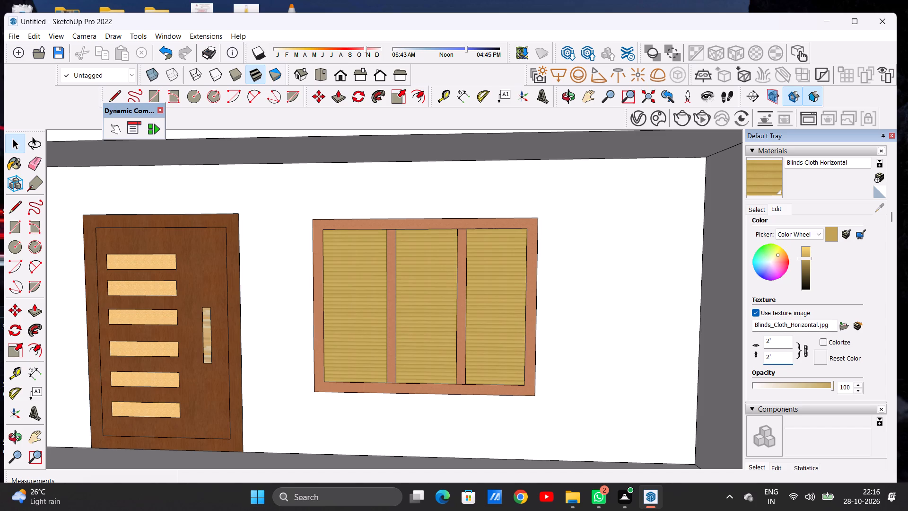
key("space")
Examine the rescaled blinds texture on the window panes, close up and from a distance.
scroll(414, 335, "down", 5)
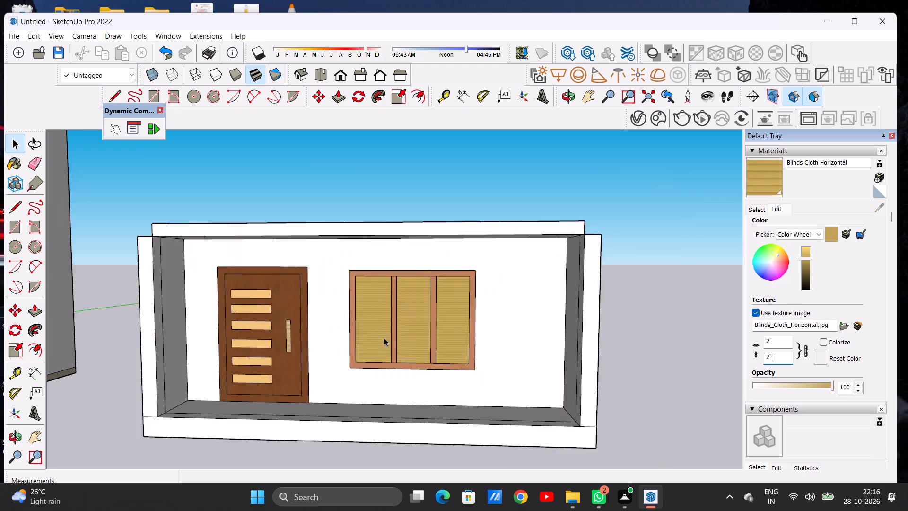
scroll(384, 338, "down", 2)
scroll(389, 316, "up", 8)
scroll(385, 320, "down", 1)
scroll(385, 320, "up", 13)
scroll(354, 332, "down", 7)
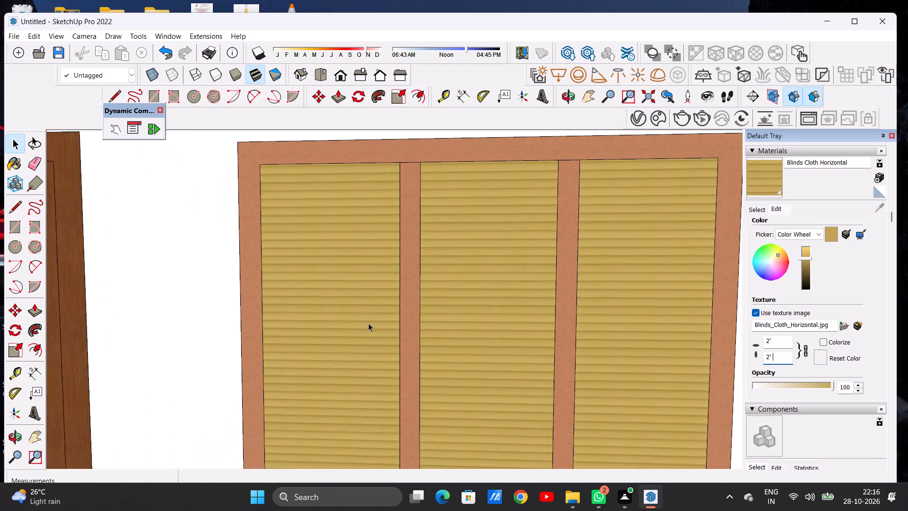
scroll(355, 297, "down", 18)
scroll(408, 337, "up", 1)
scroll(408, 337, "down", 6)
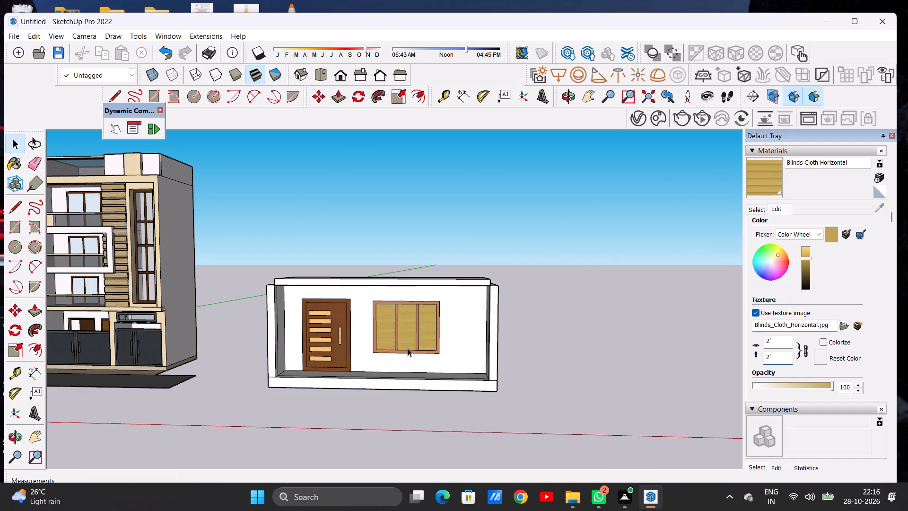
Examine the room beside the multi-storey building from several angles, comparing its door, window and overall form.
scroll(437, 349, "down", 7)
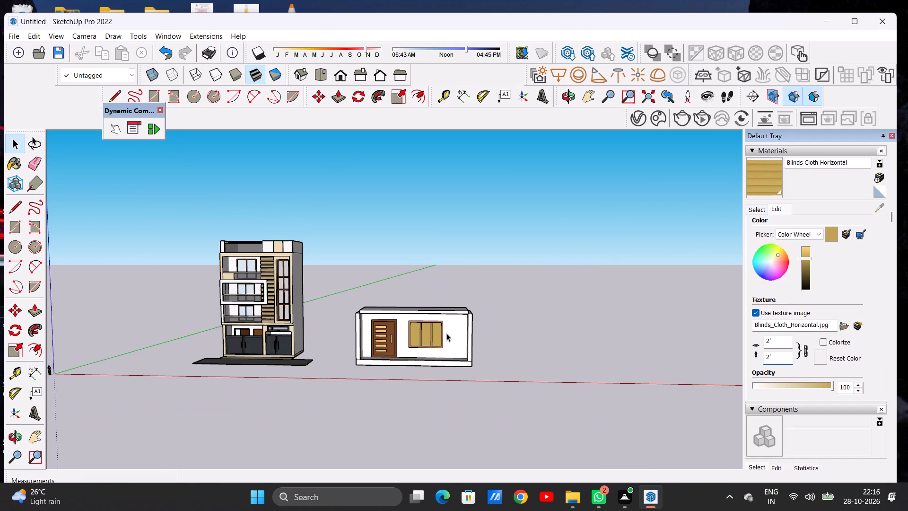
scroll(435, 328, "down", 6)
scroll(421, 322, "up", 9)
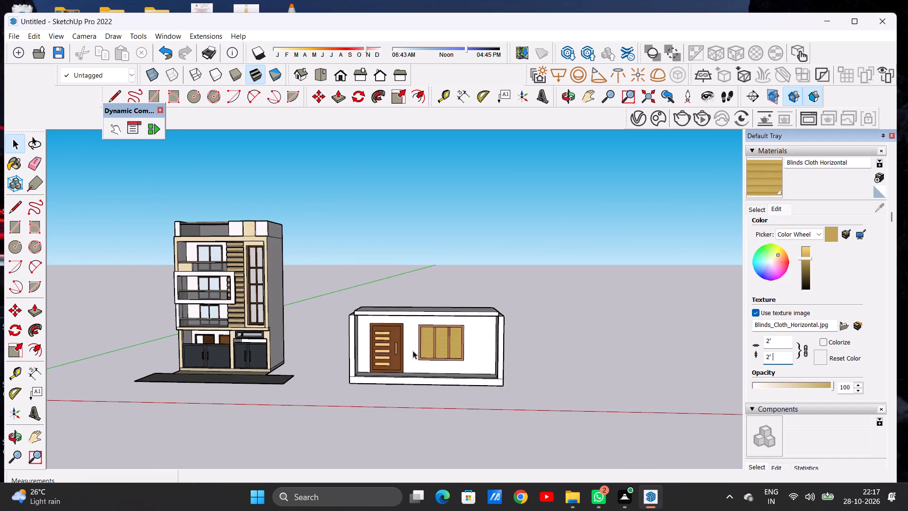
scroll(410, 361, "up", 14)
middle_click_drag(426, 362, 325, 350)
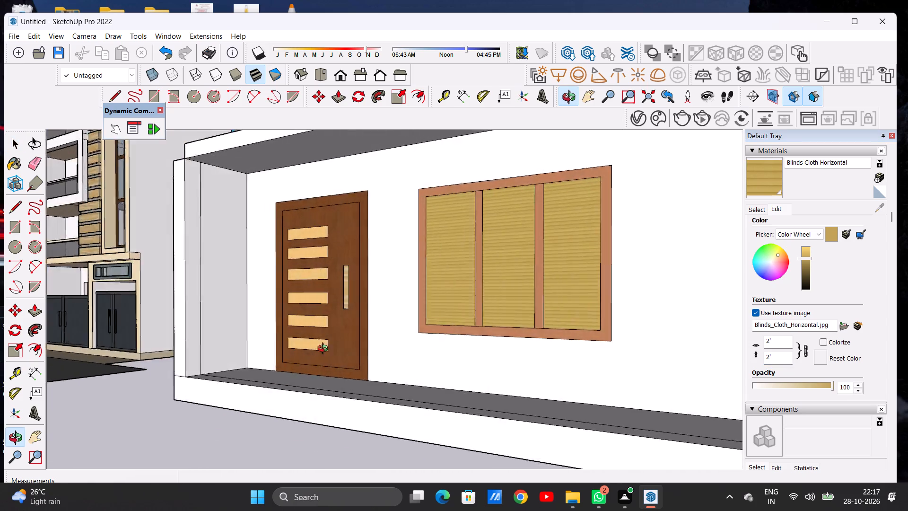
middle_click_drag(325, 350, 433, 419)
scroll(463, 370, "down", 3)
scroll(444, 313, "down", 3)
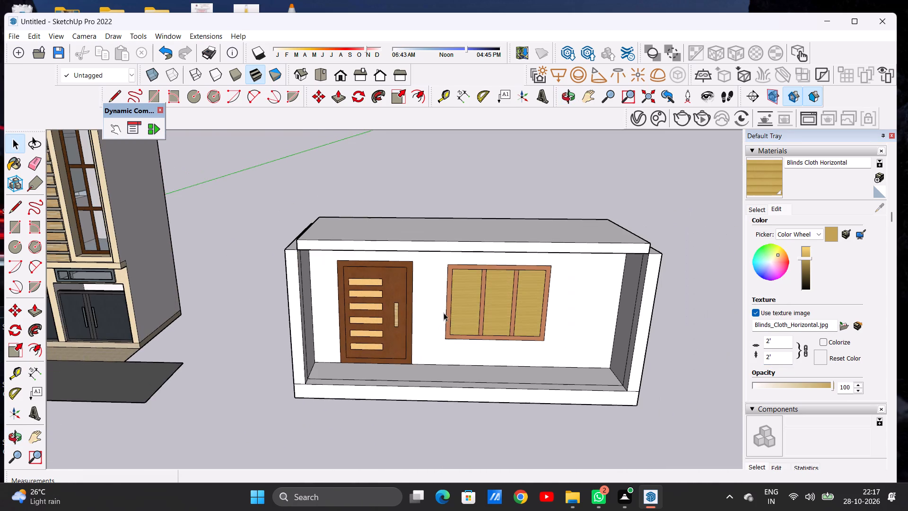
scroll(444, 313, "down", 8)
middle_click_drag(239, 275, 218, 263)
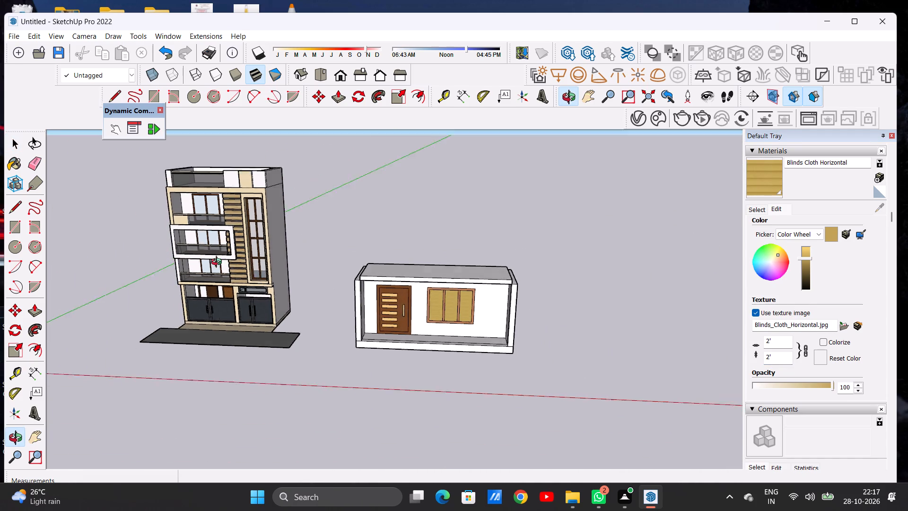
middle_click_drag(218, 263, 420, 237)
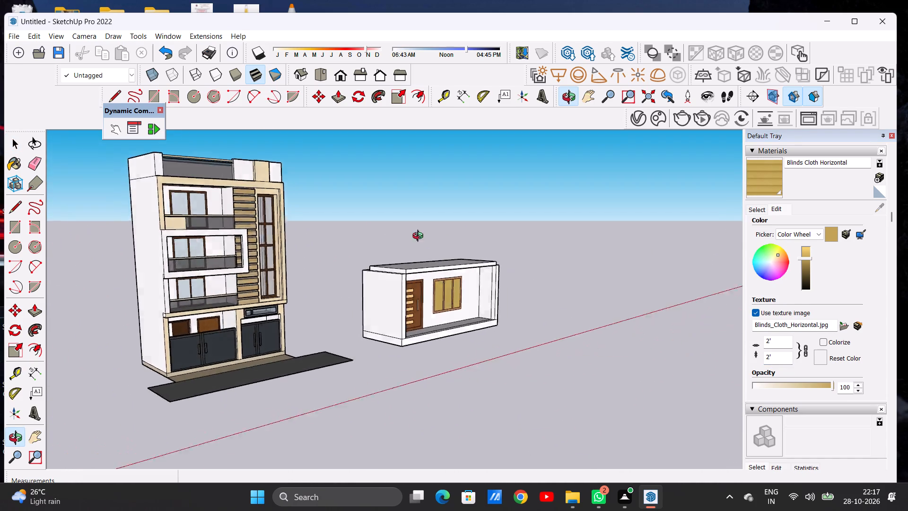
middle_click_drag(420, 237, 233, 250)
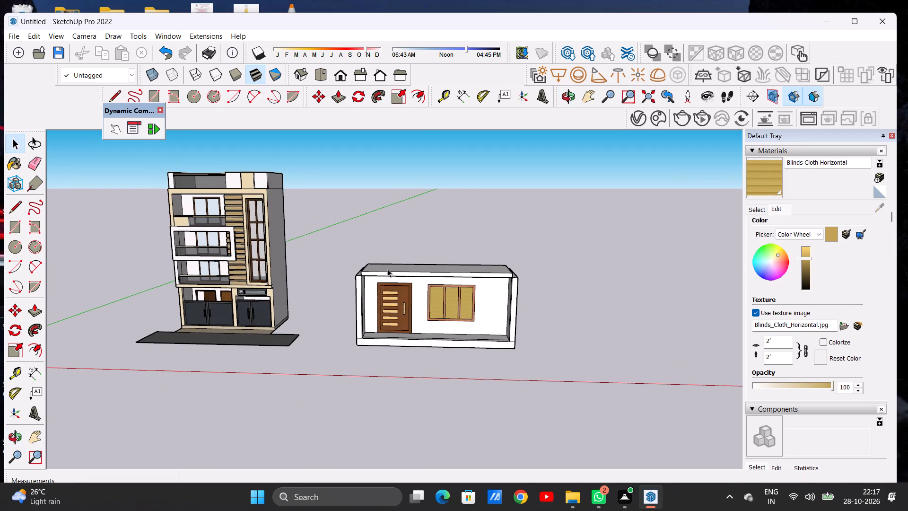
scroll(389, 271, "down", 2)
scroll(452, 302, "up", 12)
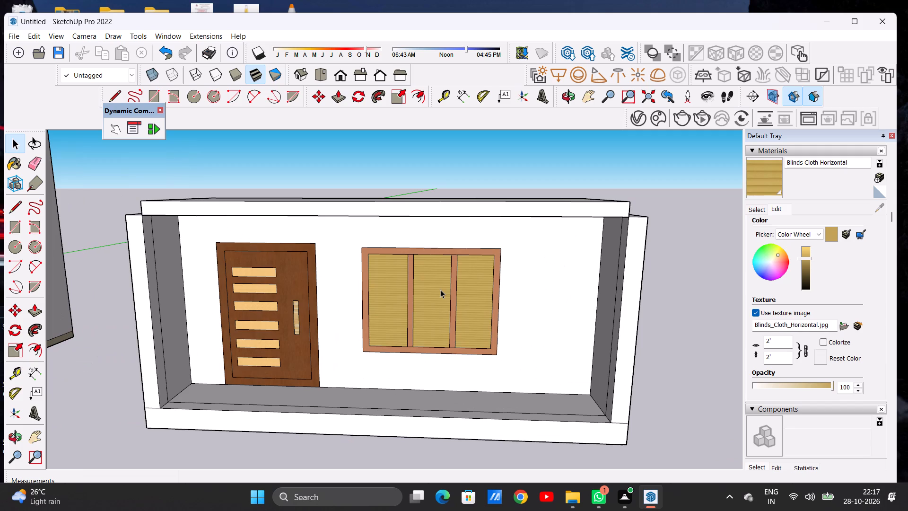
scroll(430, 274, "down", 13)
middle_click_drag(437, 279, 403, 245)
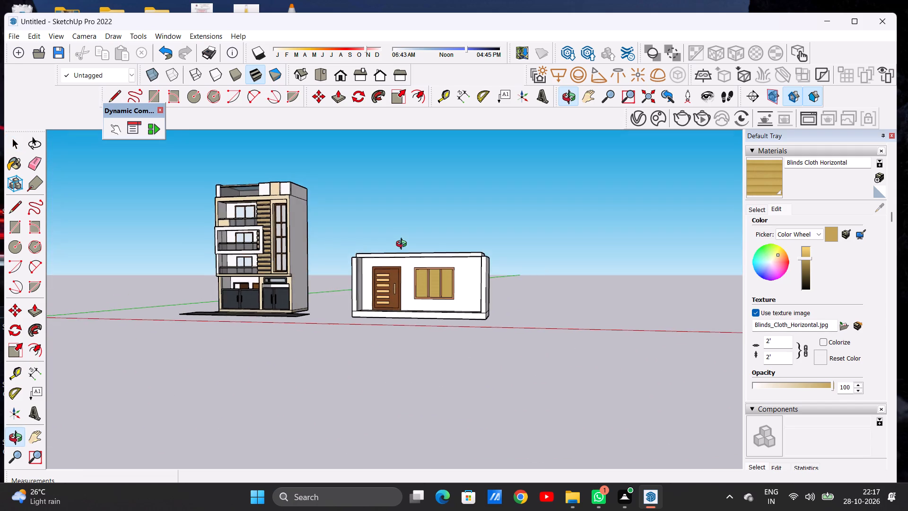
middle_click_drag(403, 245, 421, 257)
scroll(421, 257, "up", 16)
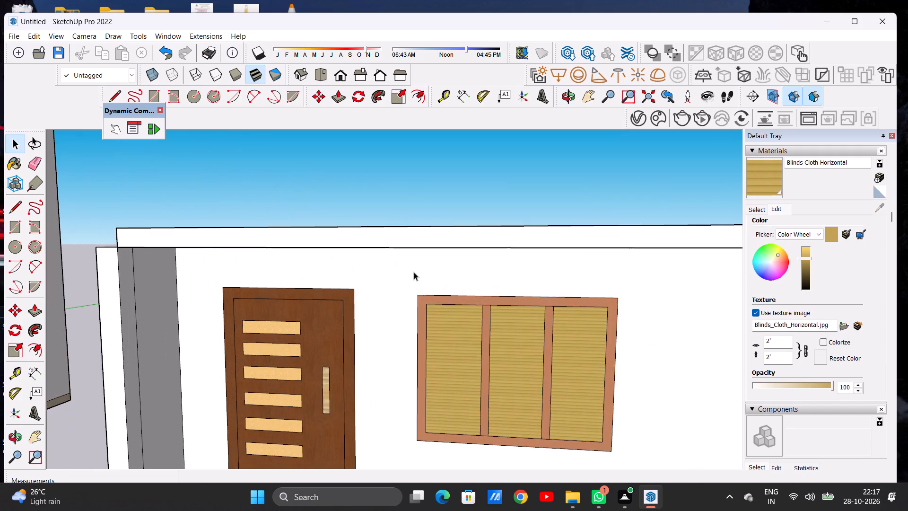
middle_click_drag(401, 314, 355, 333)
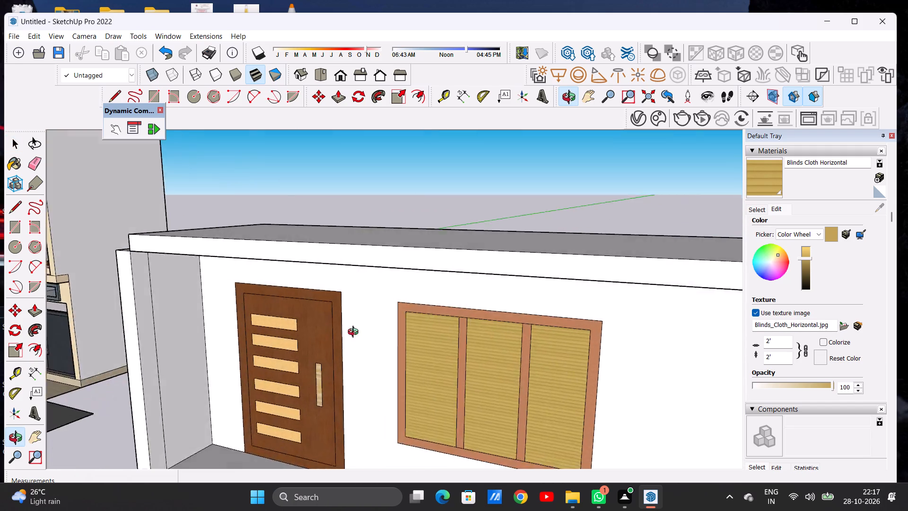
middle_click_drag(355, 333, 441, 333)
scroll(435, 302, "down", 16)
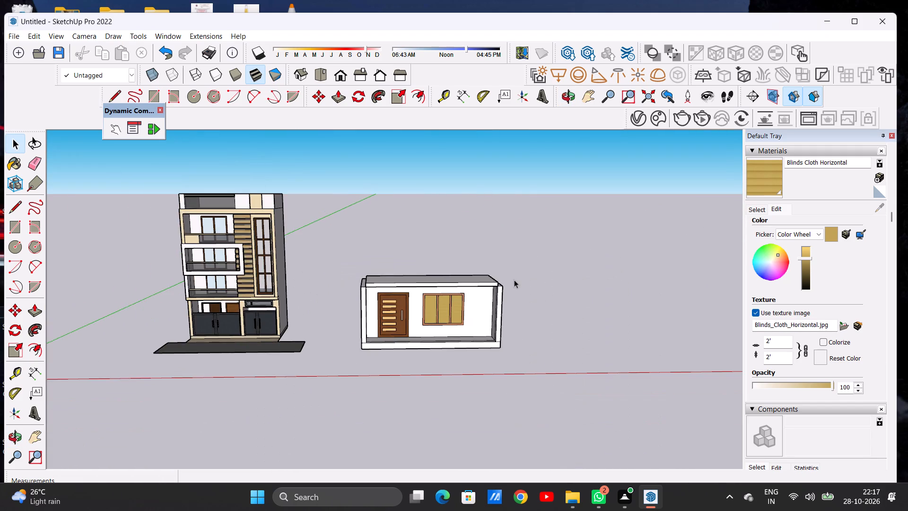
Push/Pull the top face of the room's perimeter walls upward by 10' above the roof slab.
middle_click_drag(514, 280, 485, 374)
scroll(489, 321, "up", 2)
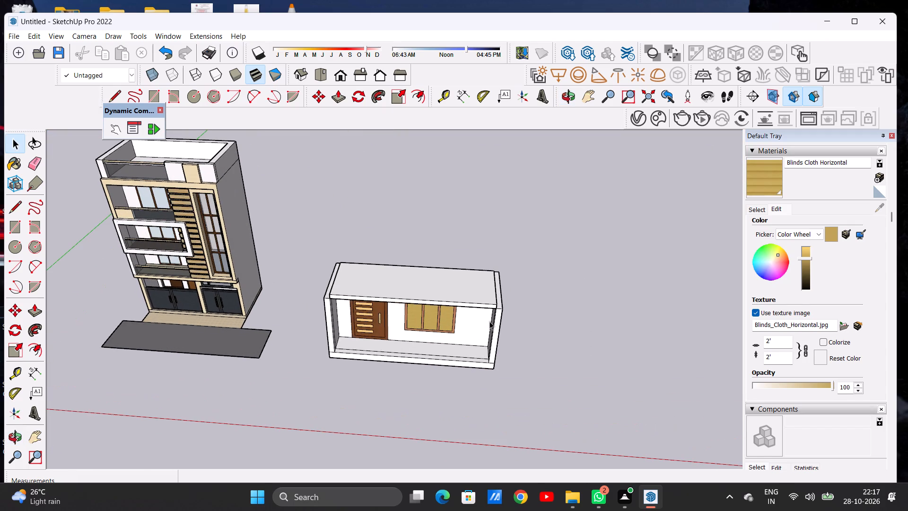
key("p")
scroll(496, 292, "up", 14)
left_click(504, 325)
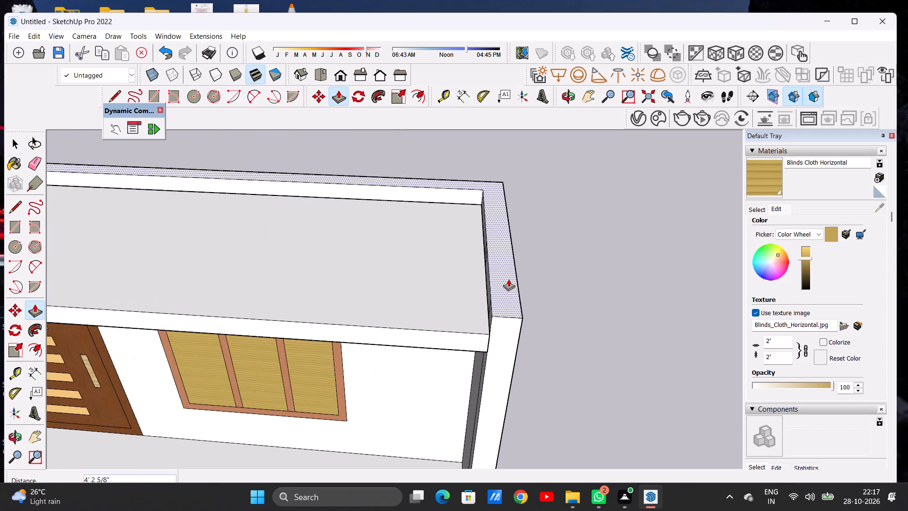
scroll(510, 278, "down", 16)
middle_click_drag(513, 276, 513, 220)
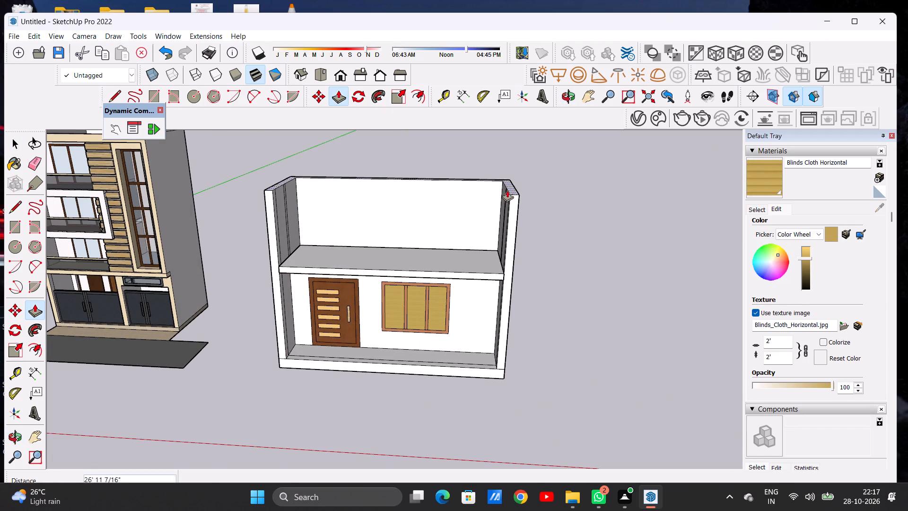
type("10'")
key("Return")
key("space")
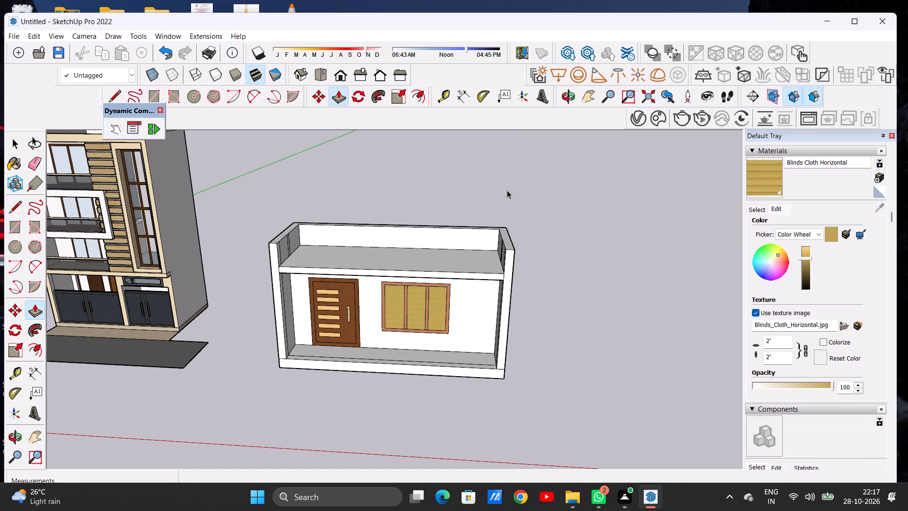
Measure the height of the room's front opening from the floor edge up to the underside of the roof slab.
scroll(475, 245, "down", 6)
scroll(359, 280, "up", 10)
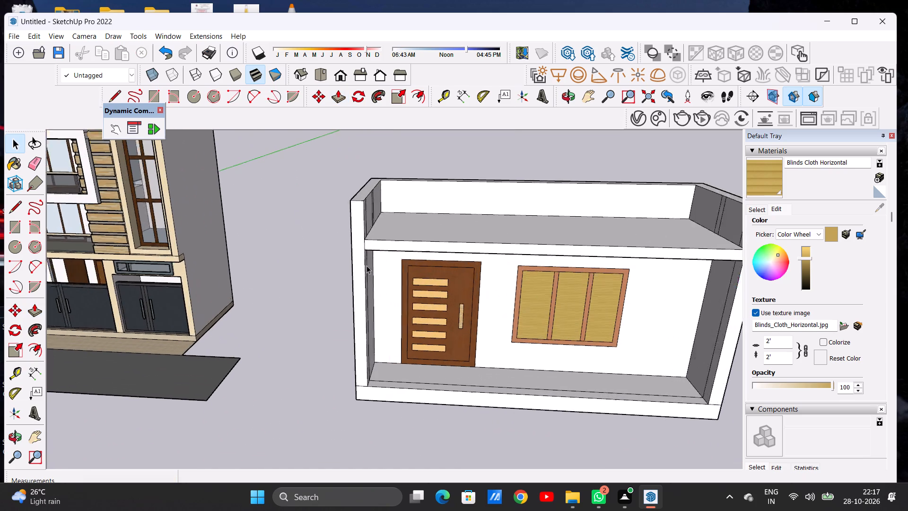
scroll(367, 265, "up", 1)
middle_click_drag(393, 268, 396, 254)
scroll(391, 247, "up", 2)
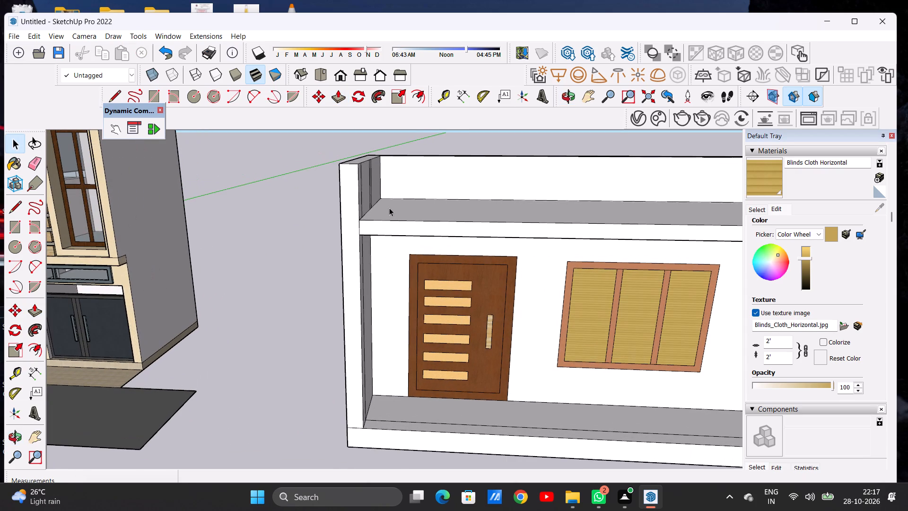
left_click(456, 94)
scroll(466, 82, "down", 6)
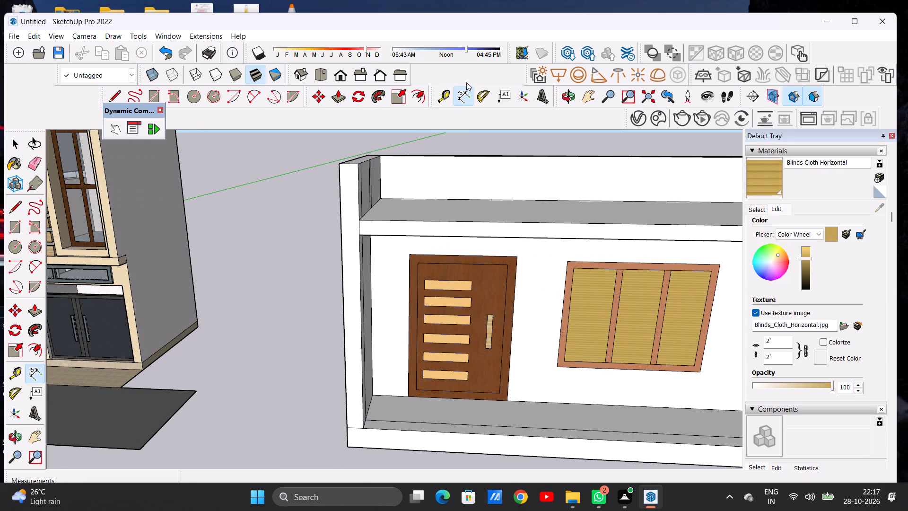
scroll(345, 417, "up", 7)
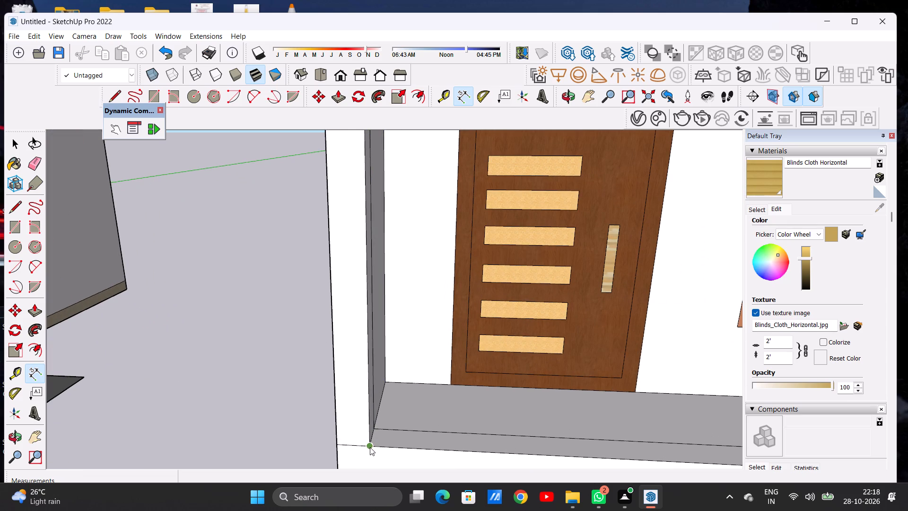
left_click(370, 447)
scroll(366, 413, "down", 10)
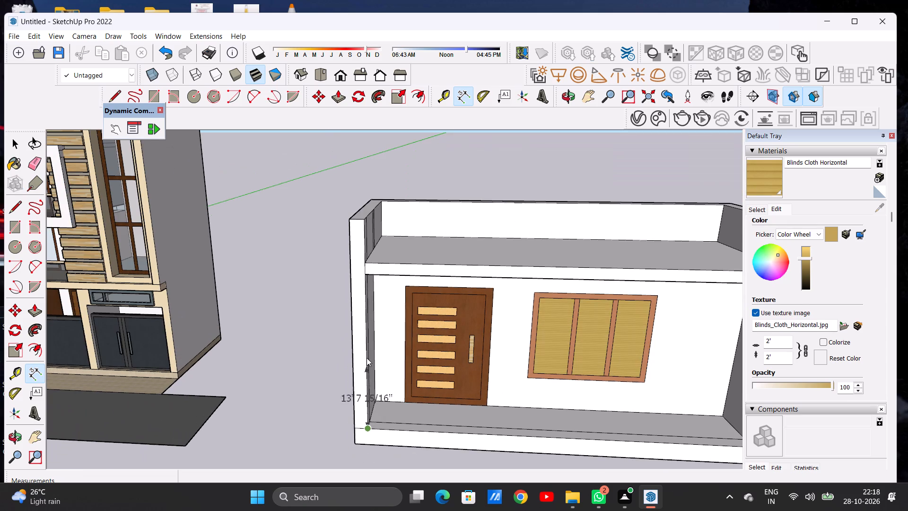
scroll(368, 275, "up", 13)
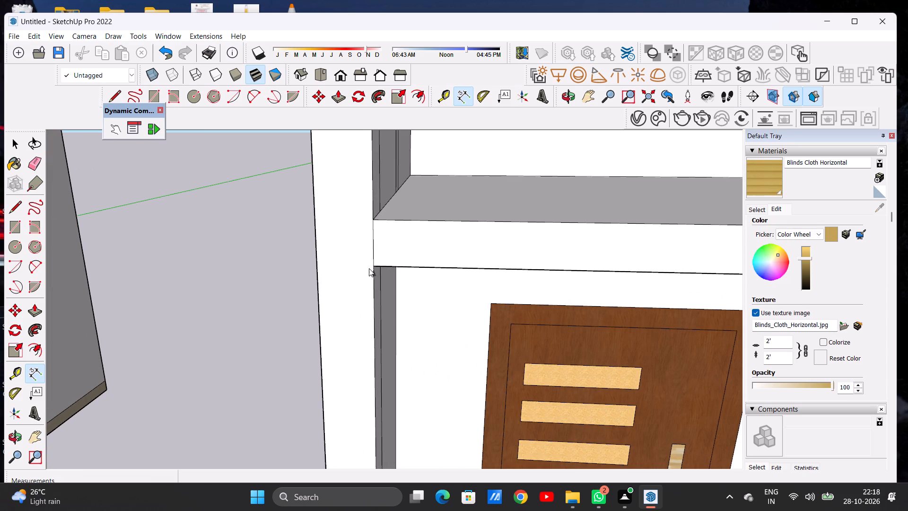
left_click(375, 266)
scroll(343, 266, "down", 12)
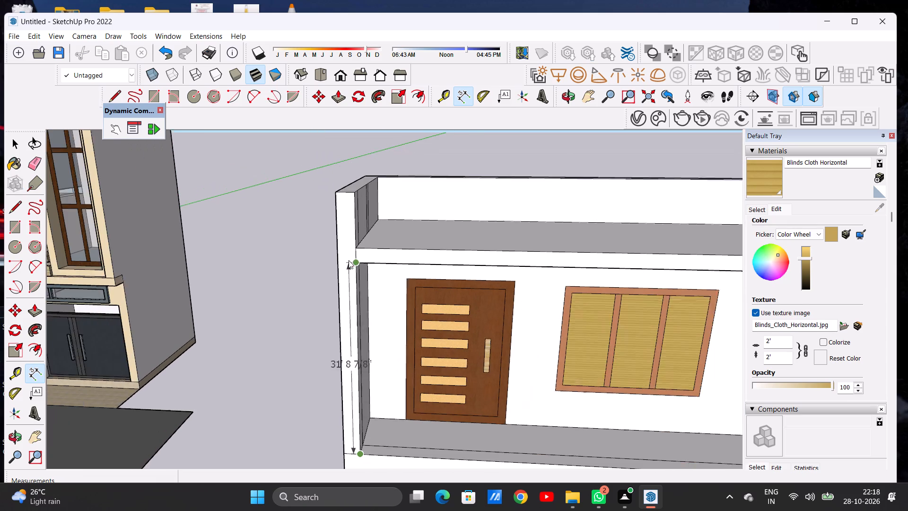
scroll(349, 260, "down", 2)
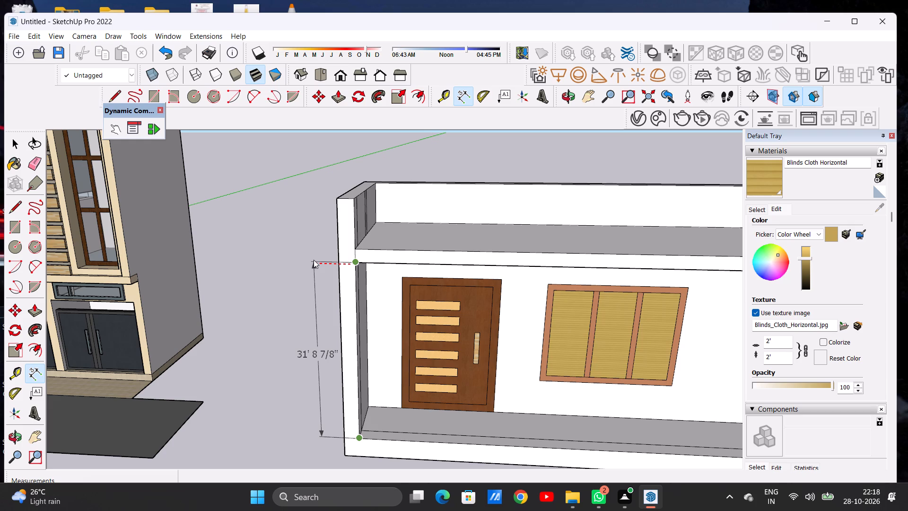
key("space")
Select the entire separate room, including its walls, slabs, door and window, and delete it.
scroll(328, 257, "down", 9)
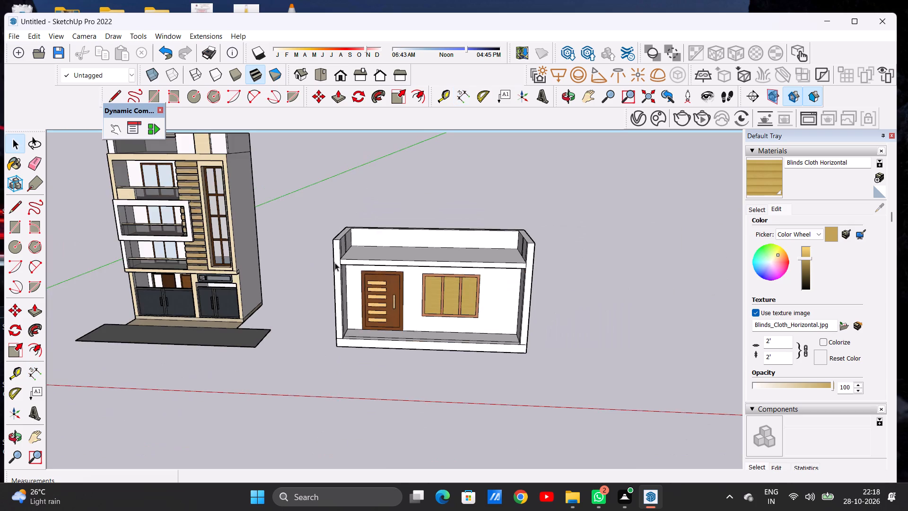
scroll(357, 261, "down", 6)
scroll(459, 271, "up", 6)
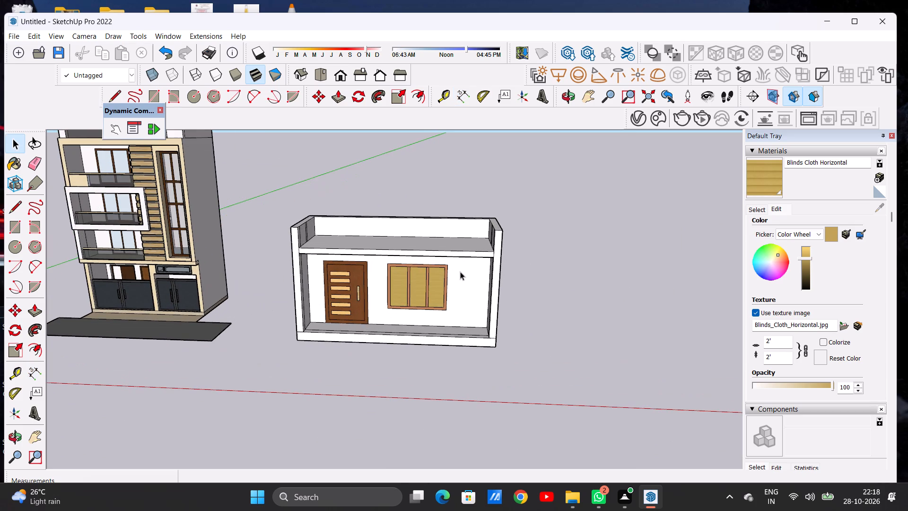
scroll(500, 277, "down", 6)
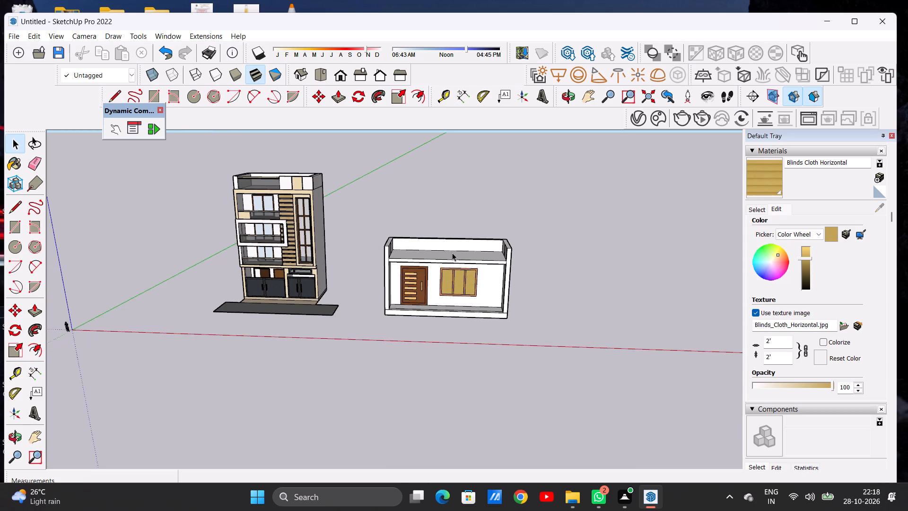
middle_click_drag(454, 256, 445, 242)
scroll(466, 279, "up", 11)
triple_click(507, 282)
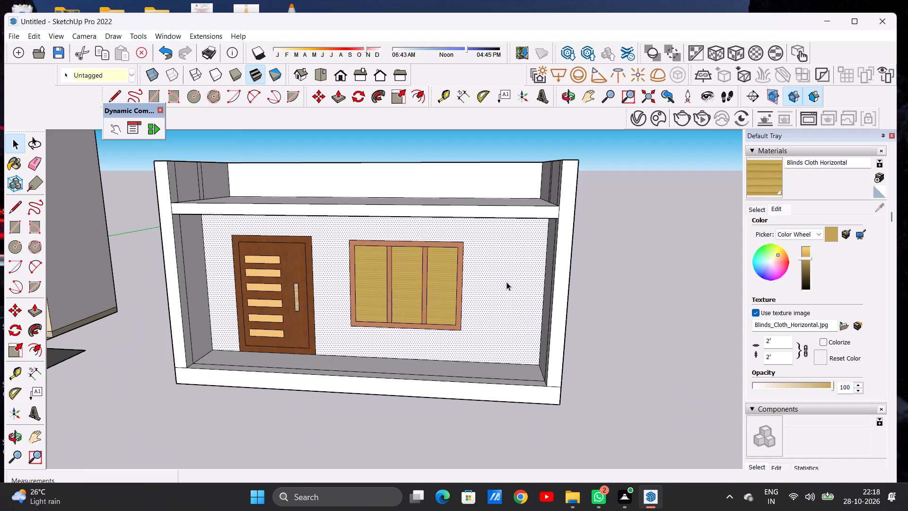
triple_click(506, 282)
scroll(507, 304, "down", 6)
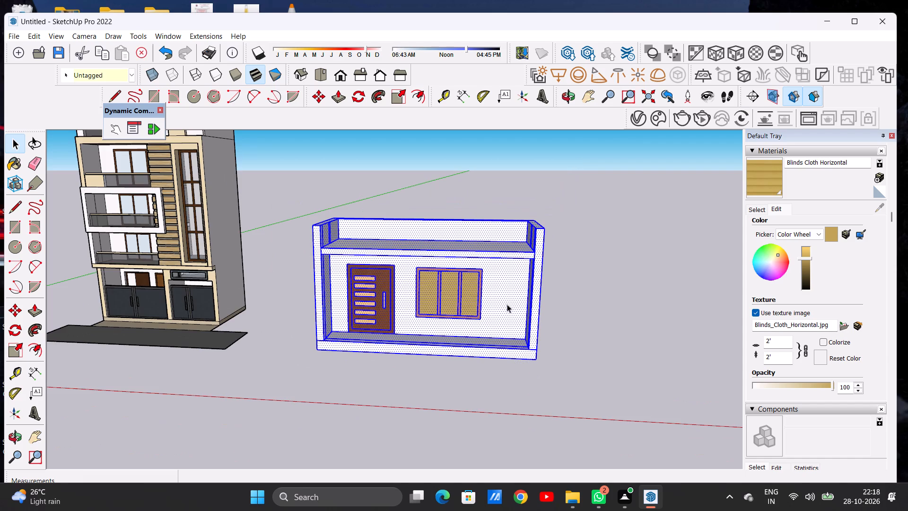
key("Delete")
Examine the multi-storey building and the empty ground beside it from the top and from several oblique angles.
scroll(282, 323, "down", 8)
middle_click_drag(401, 251, 414, 298)
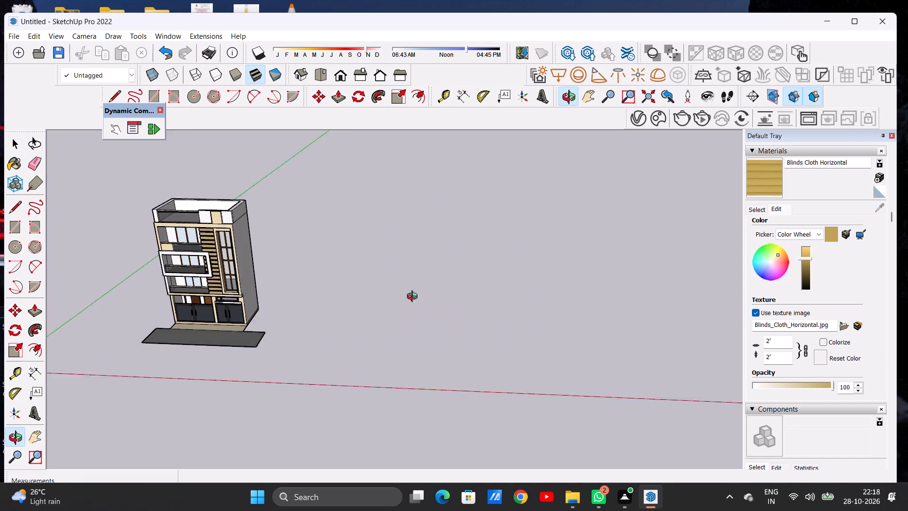
middle_click_drag(414, 298, 418, 356)
left_click(318, 71)
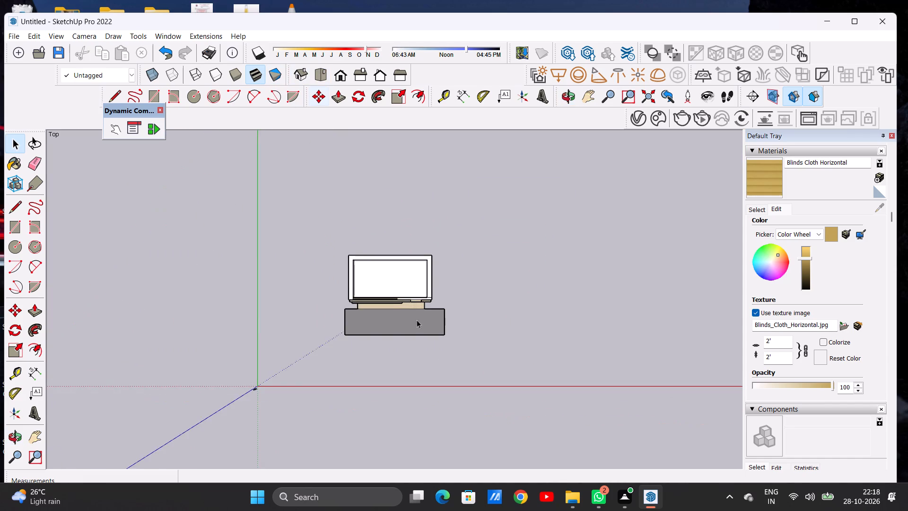
scroll(399, 349, "down", 3)
scroll(636, 334, "up", 7)
scroll(554, 334, "down", 5)
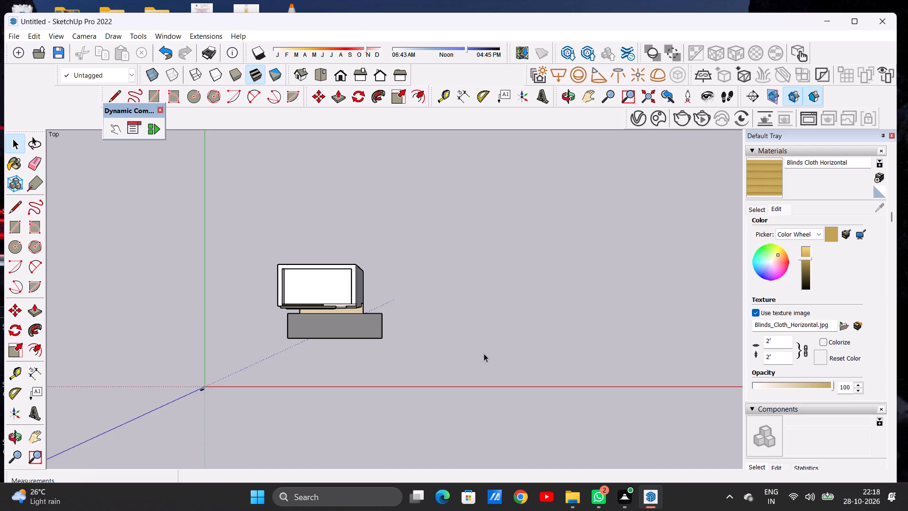
scroll(480, 355, "up", 6)
middle_click_drag(447, 371, 437, 225)
scroll(470, 300, "down", 6)
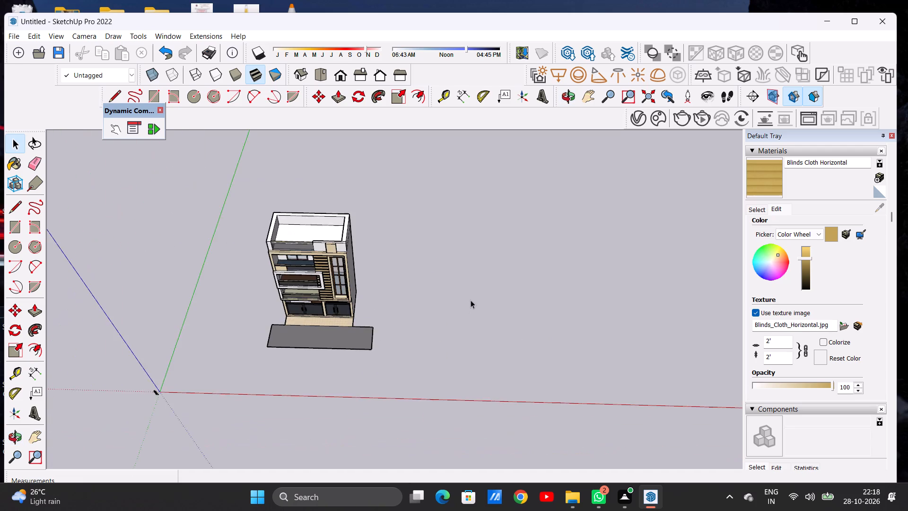
scroll(470, 363, "up", 6)
middle_click_drag(438, 367, 438, 335)
scroll(443, 351, "up", 5)
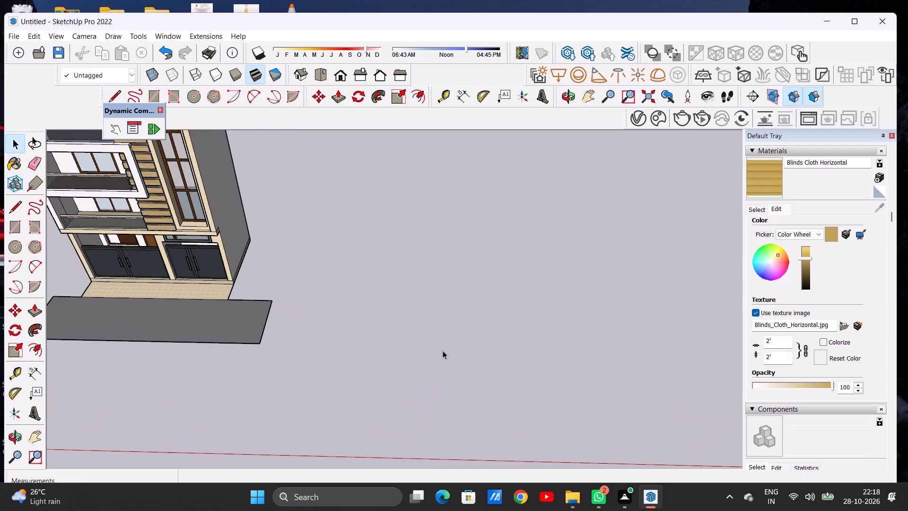
scroll(449, 332, "down", 2)
scroll(449, 332, "up", 1)
scroll(449, 332, "down", 4)
scroll(377, 335, "down", 6)
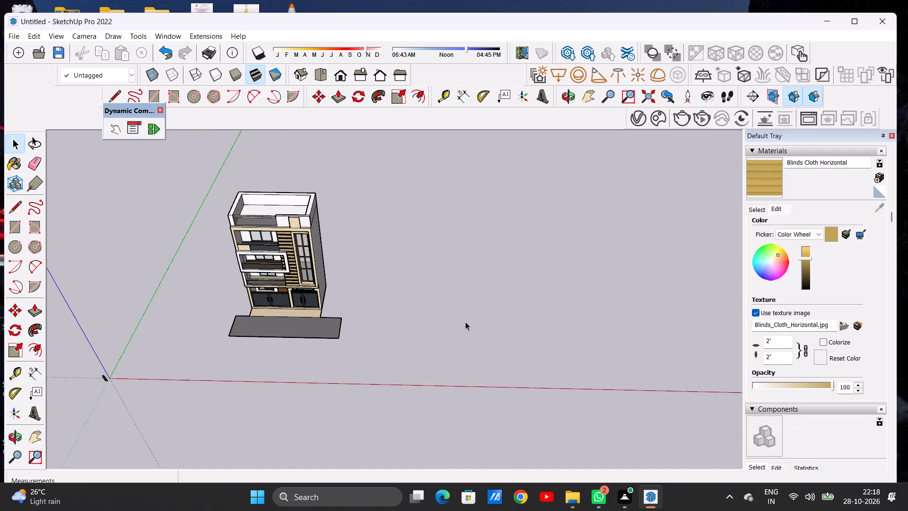
scroll(493, 316, "up", 6)
middle_click_drag(515, 319, 531, 338)
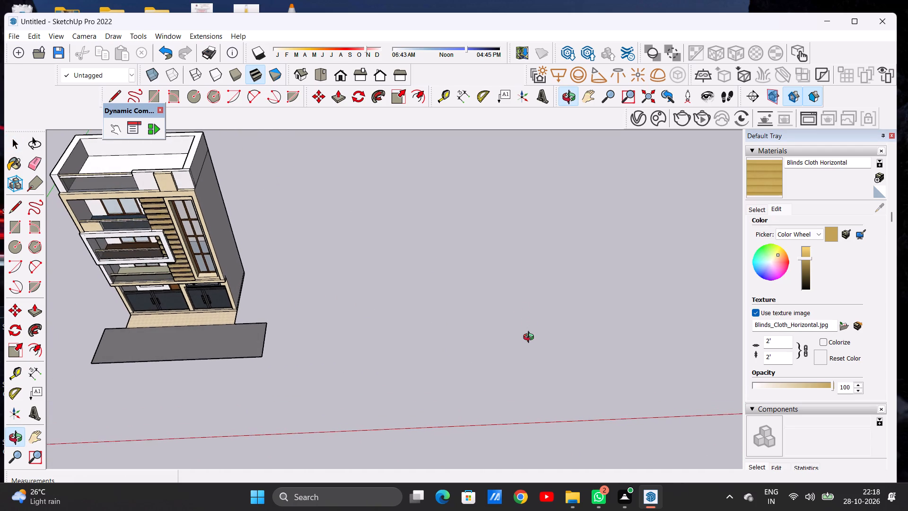
middle_click_drag(531, 338, 527, 344)
scroll(479, 301, "down", 7)
scroll(488, 266, "up", 2)
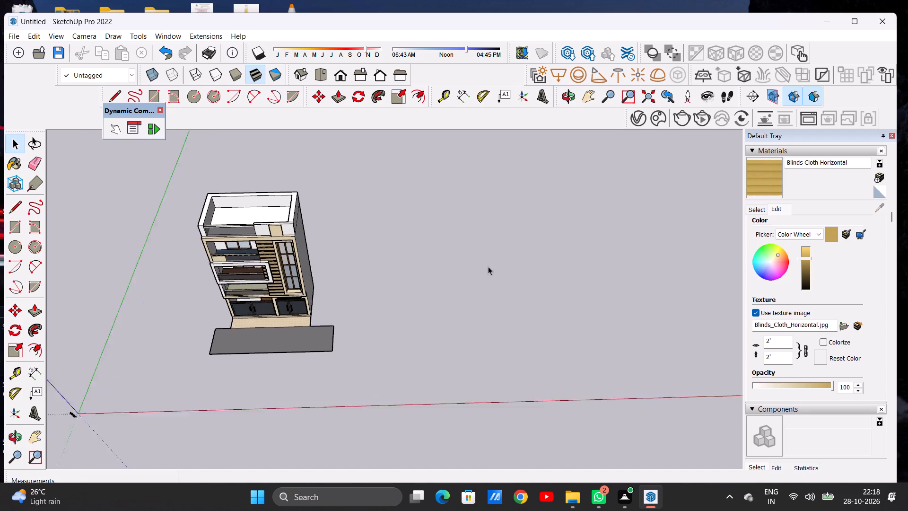
scroll(488, 266, "up", 5)
scroll(490, 260, "down", 1)
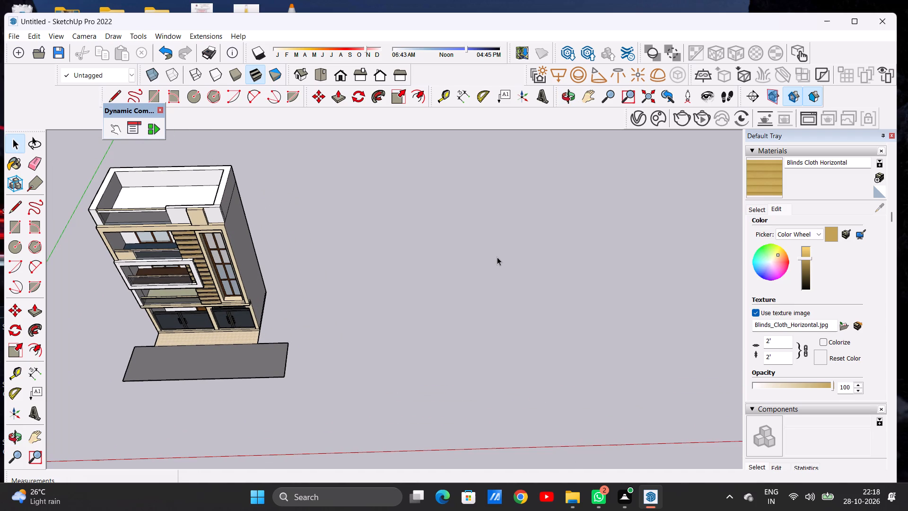
scroll(508, 257, "down", 8)
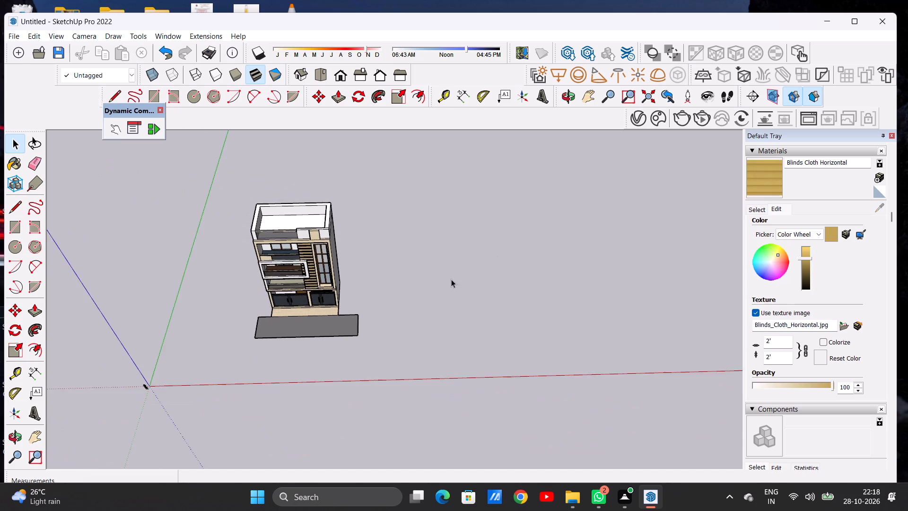
middle_click_drag(450, 280, 440, 250)
scroll(401, 270, "down", 1)
scroll(534, 229, "up", 6)
scroll(383, 259, "down", 2)
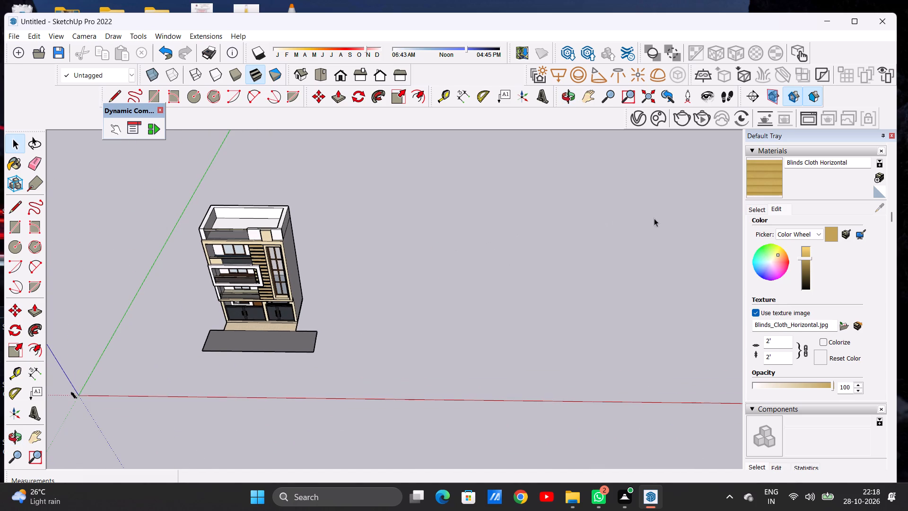
scroll(670, 220, "up", 3)
scroll(262, 220, "up", 1)
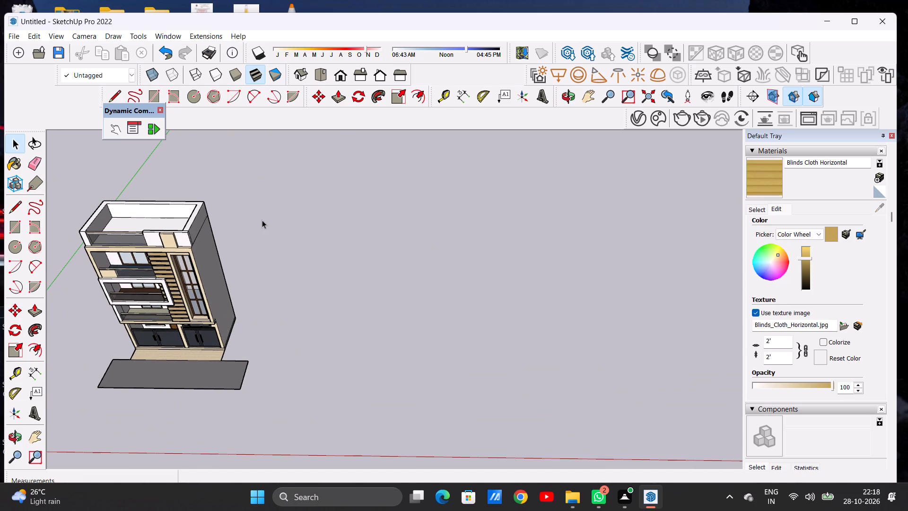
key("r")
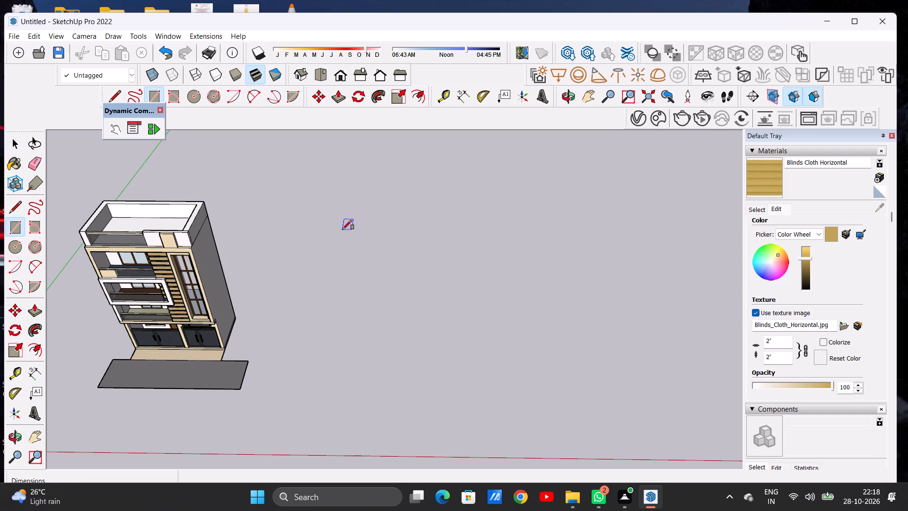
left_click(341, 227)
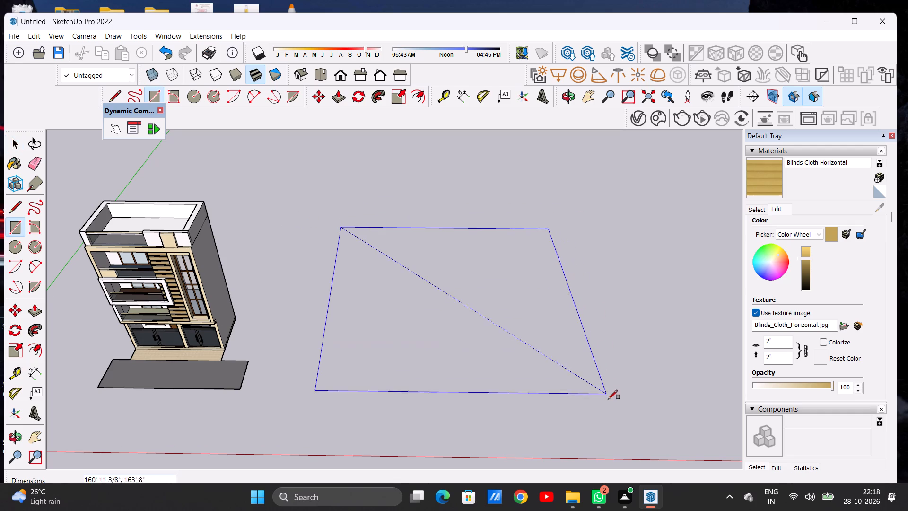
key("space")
Examine the multi-storey building and the ground beside it in front, top and perspective views.
scroll(484, 315, "down", 9)
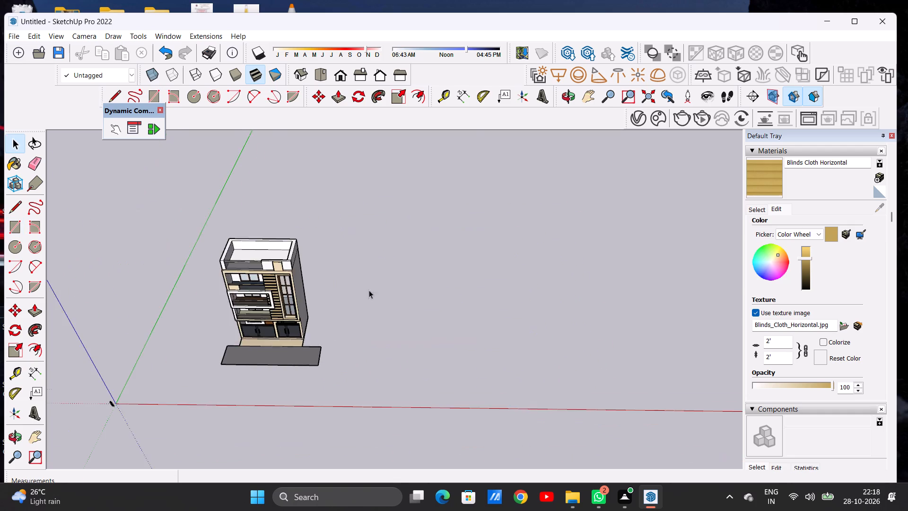
scroll(369, 290, "down", 3)
scroll(409, 346, "up", 7)
scroll(409, 347, "down", 1)
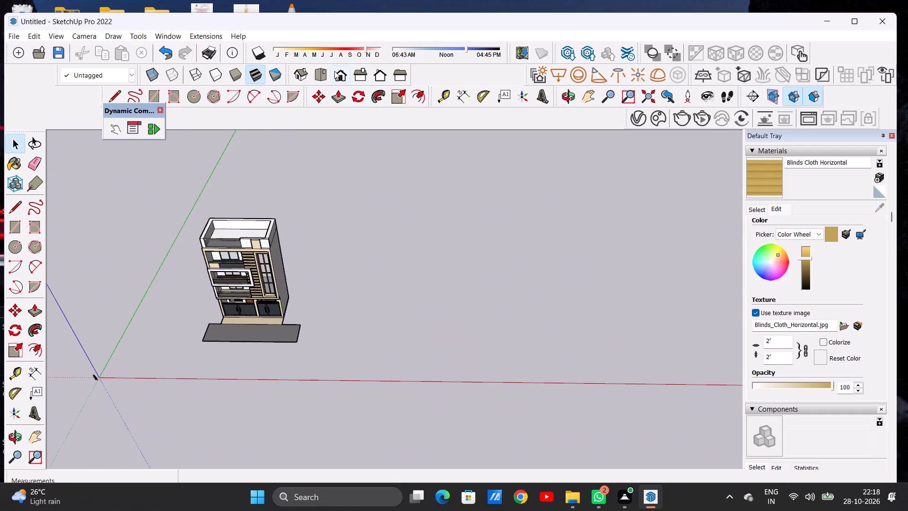
left_click(336, 71)
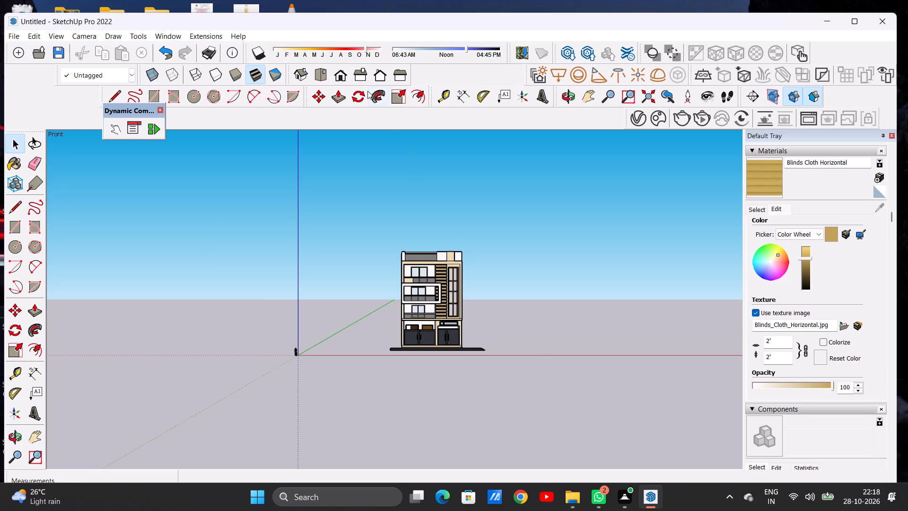
left_click(326, 78)
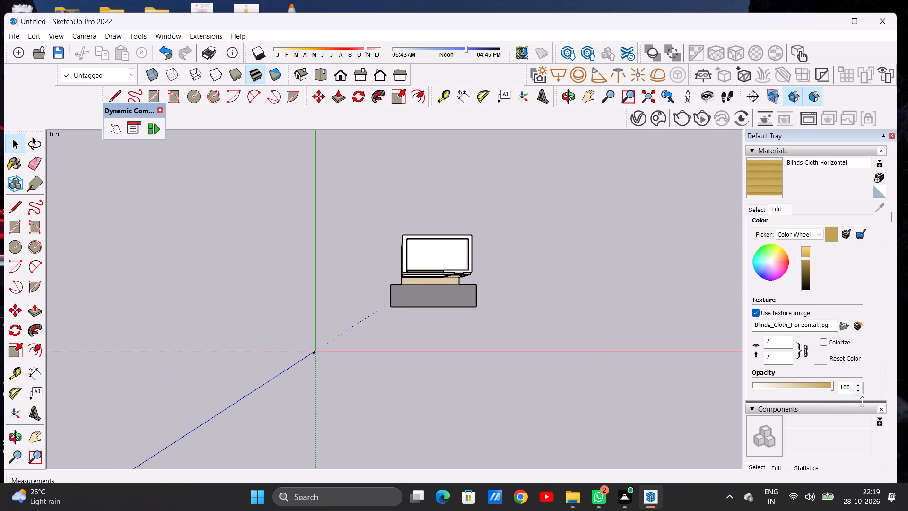
scroll(685, 302, "up", 9)
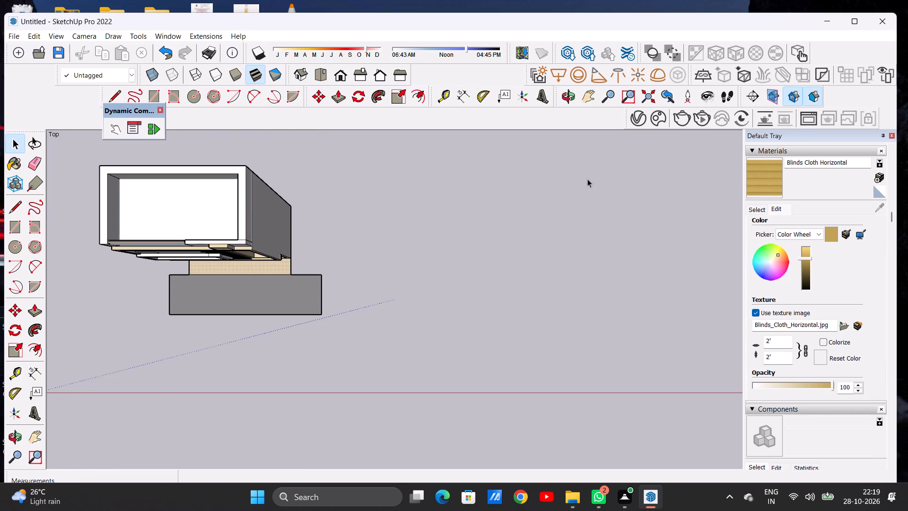
left_click(586, 93)
left_click_drag(452, 266, 472, 302)
key("space")
middle_click_drag(473, 371, 459, 177)
scroll(478, 316, "down", 7)
middle_click_drag(468, 342, 483, 316)
scroll(237, 335, "down", 3)
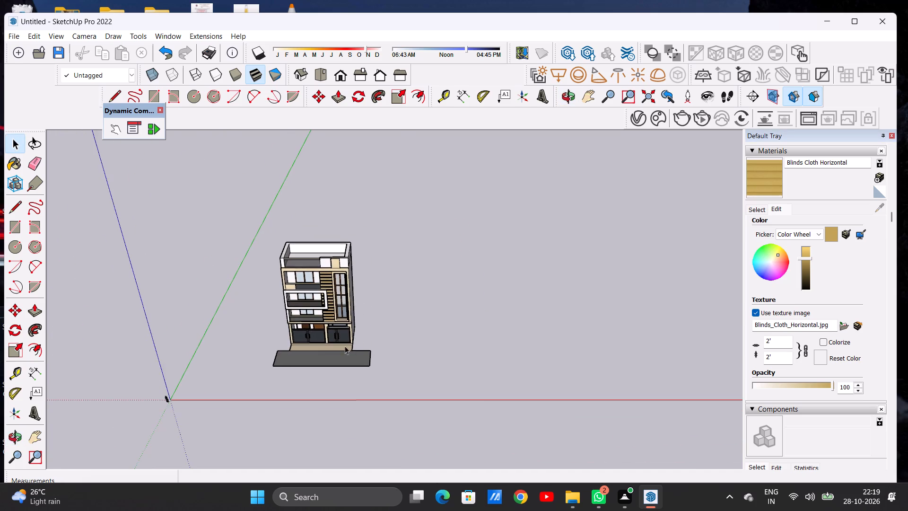
scroll(431, 345, "up", 10)
middle_click_drag(447, 319, 452, 351)
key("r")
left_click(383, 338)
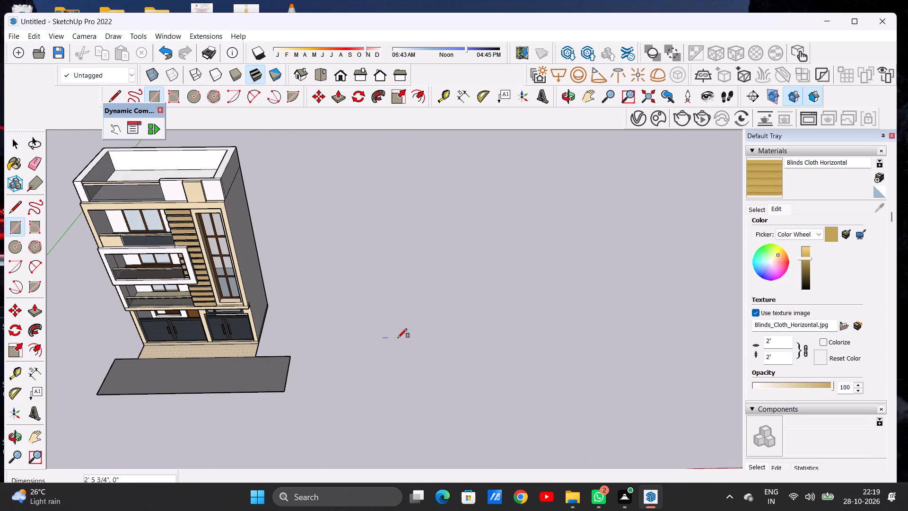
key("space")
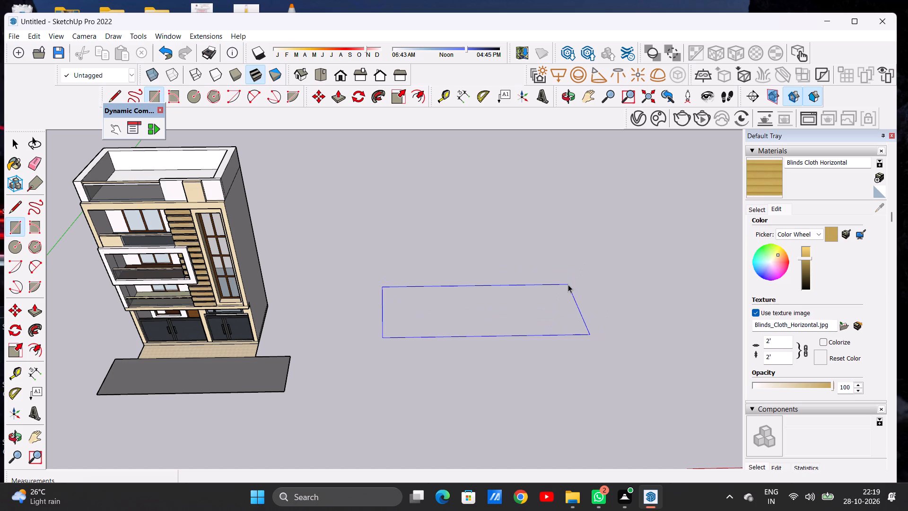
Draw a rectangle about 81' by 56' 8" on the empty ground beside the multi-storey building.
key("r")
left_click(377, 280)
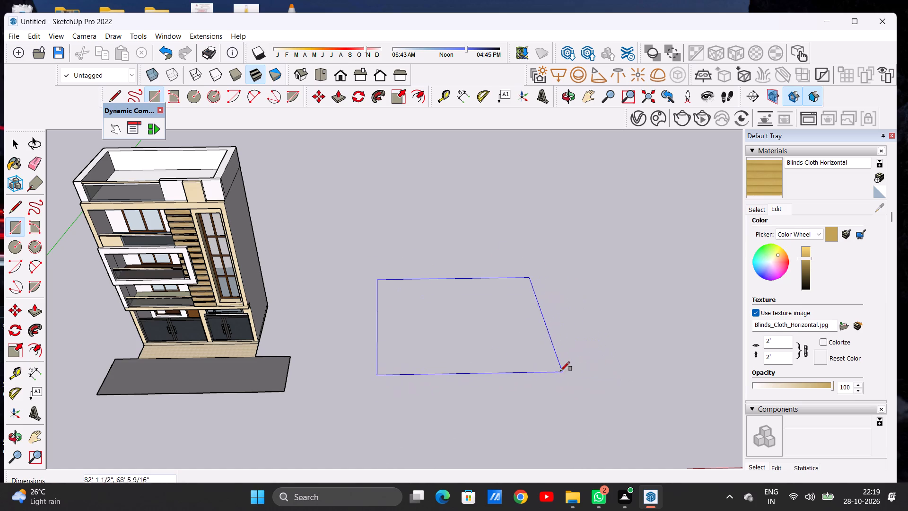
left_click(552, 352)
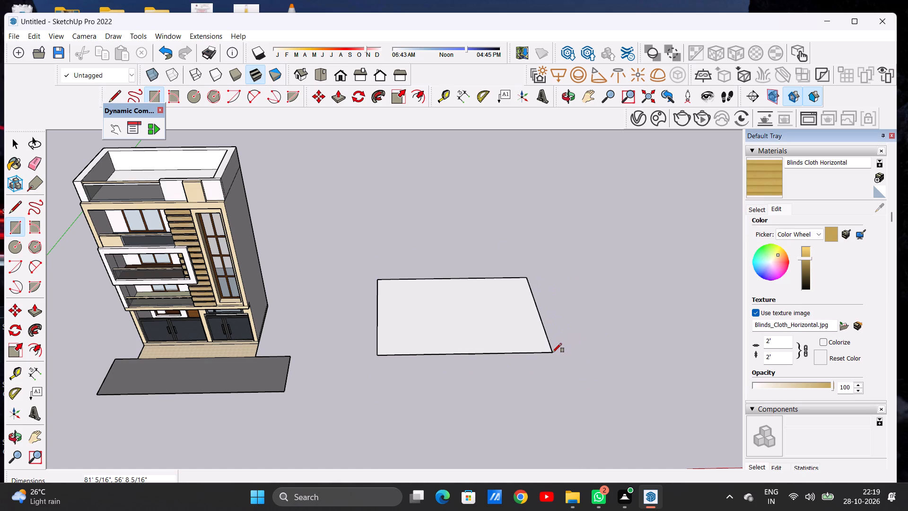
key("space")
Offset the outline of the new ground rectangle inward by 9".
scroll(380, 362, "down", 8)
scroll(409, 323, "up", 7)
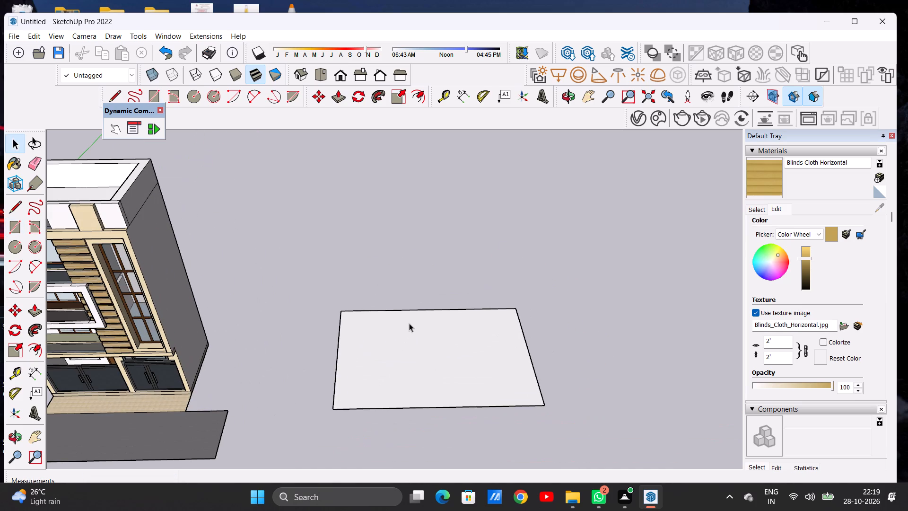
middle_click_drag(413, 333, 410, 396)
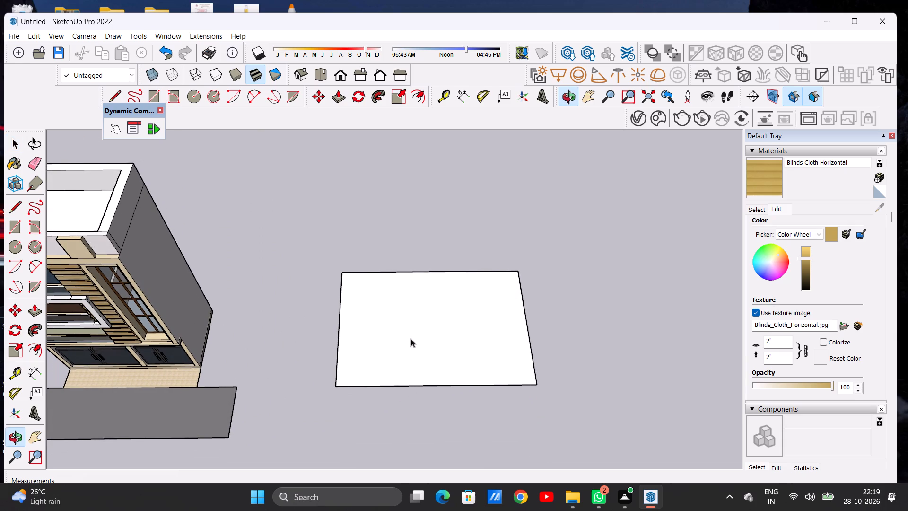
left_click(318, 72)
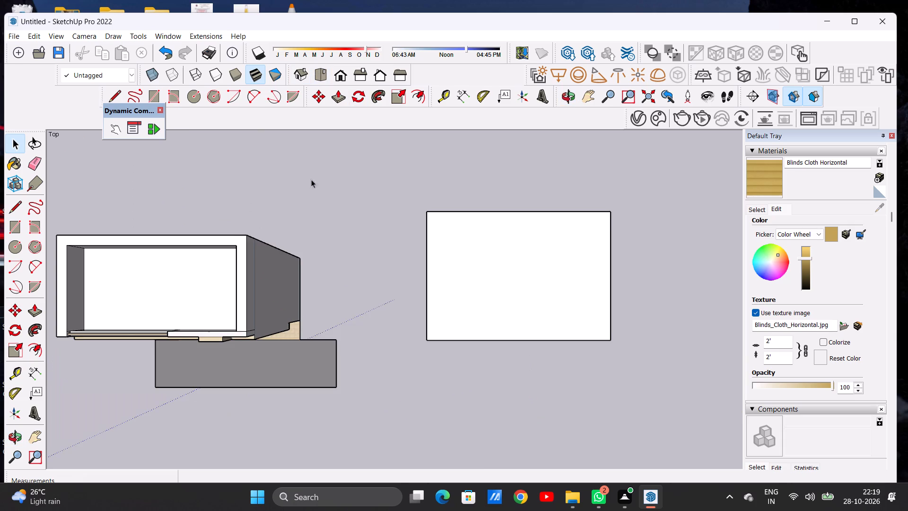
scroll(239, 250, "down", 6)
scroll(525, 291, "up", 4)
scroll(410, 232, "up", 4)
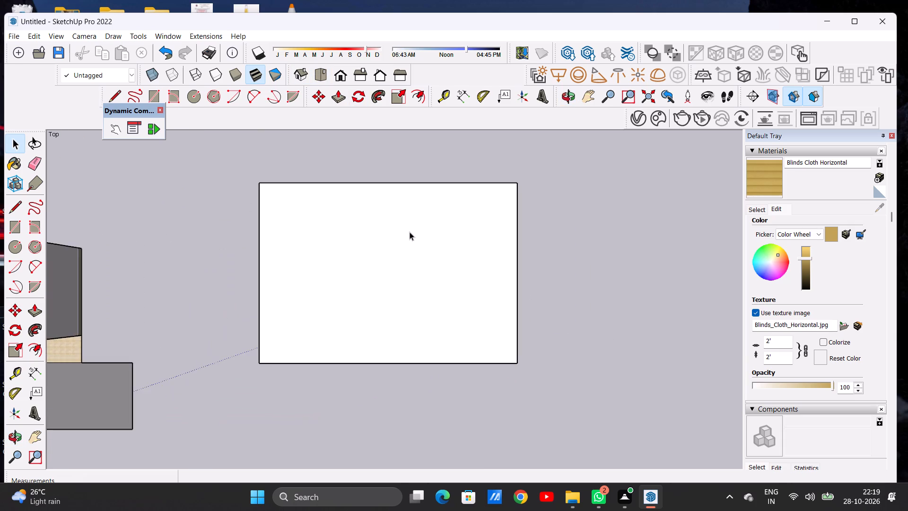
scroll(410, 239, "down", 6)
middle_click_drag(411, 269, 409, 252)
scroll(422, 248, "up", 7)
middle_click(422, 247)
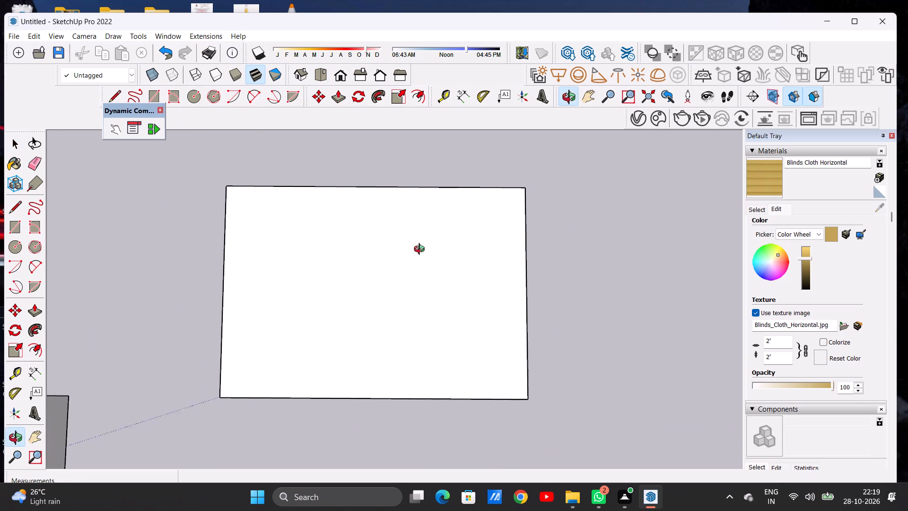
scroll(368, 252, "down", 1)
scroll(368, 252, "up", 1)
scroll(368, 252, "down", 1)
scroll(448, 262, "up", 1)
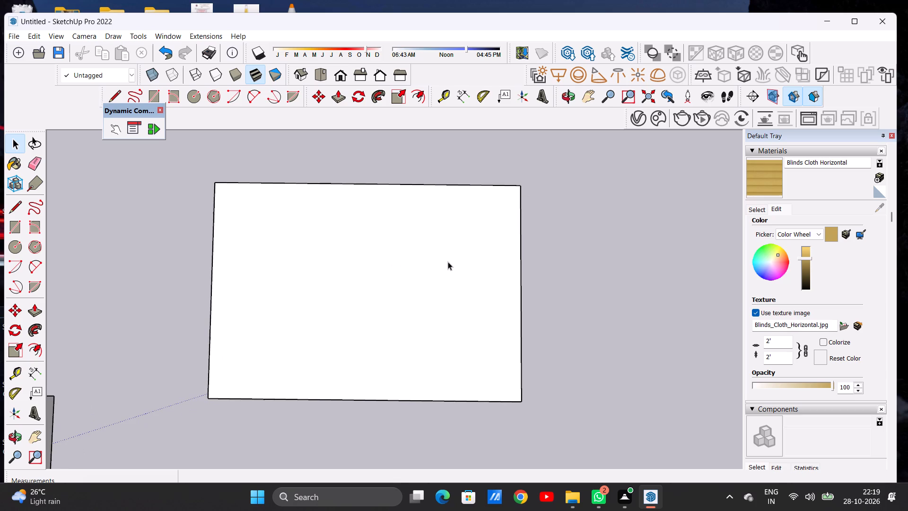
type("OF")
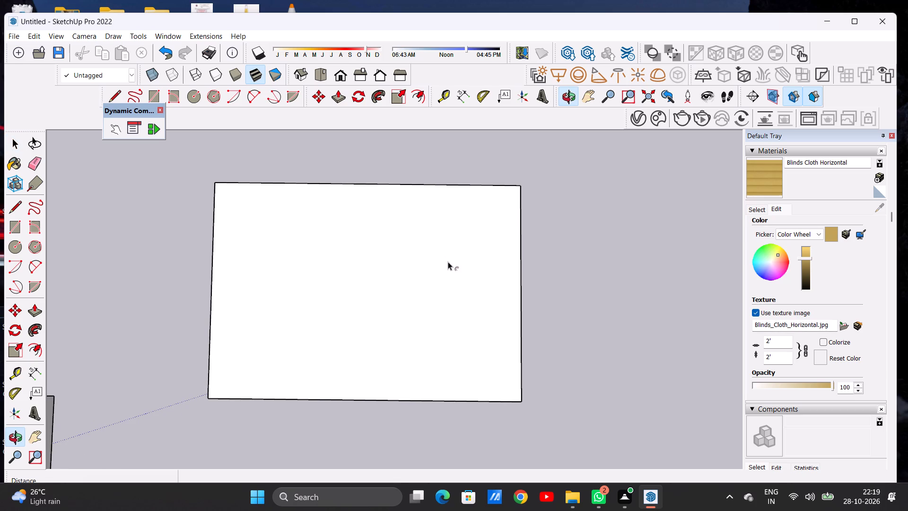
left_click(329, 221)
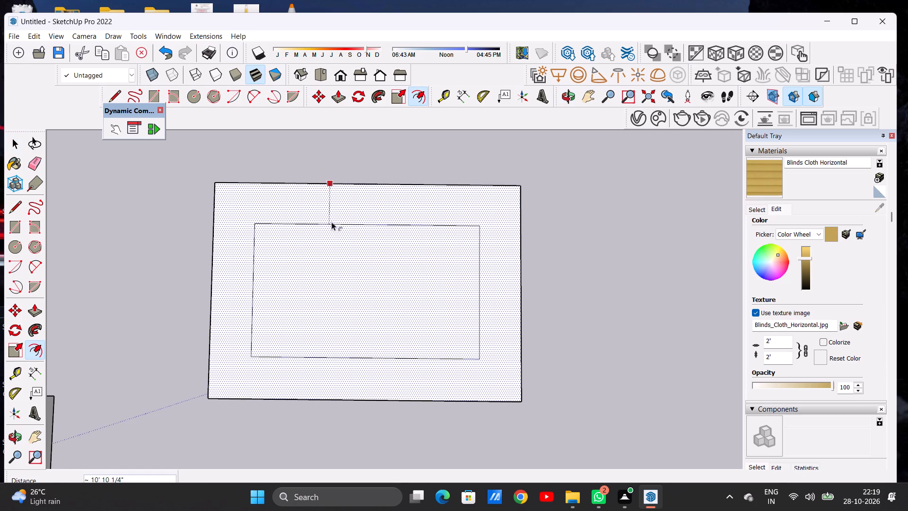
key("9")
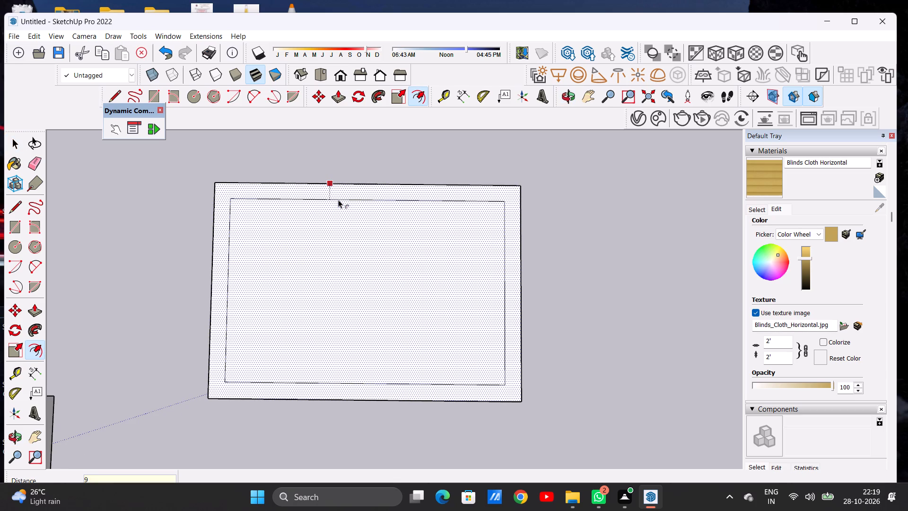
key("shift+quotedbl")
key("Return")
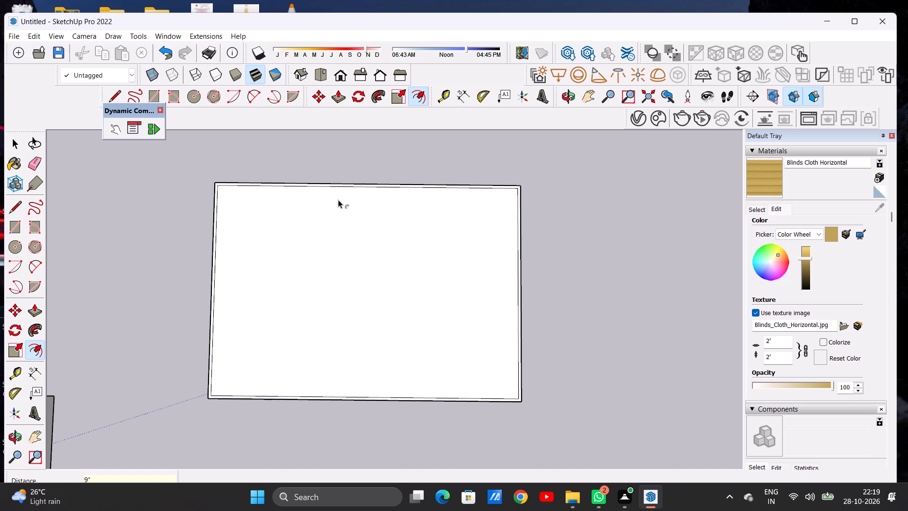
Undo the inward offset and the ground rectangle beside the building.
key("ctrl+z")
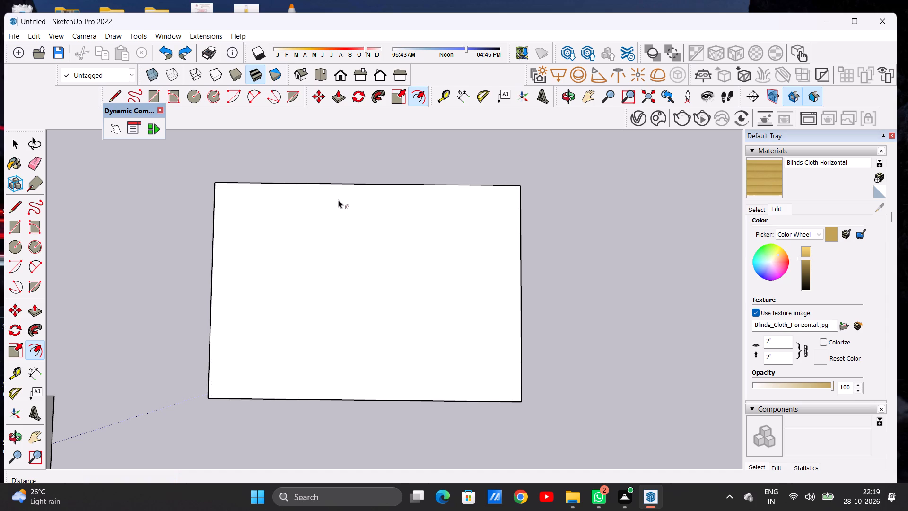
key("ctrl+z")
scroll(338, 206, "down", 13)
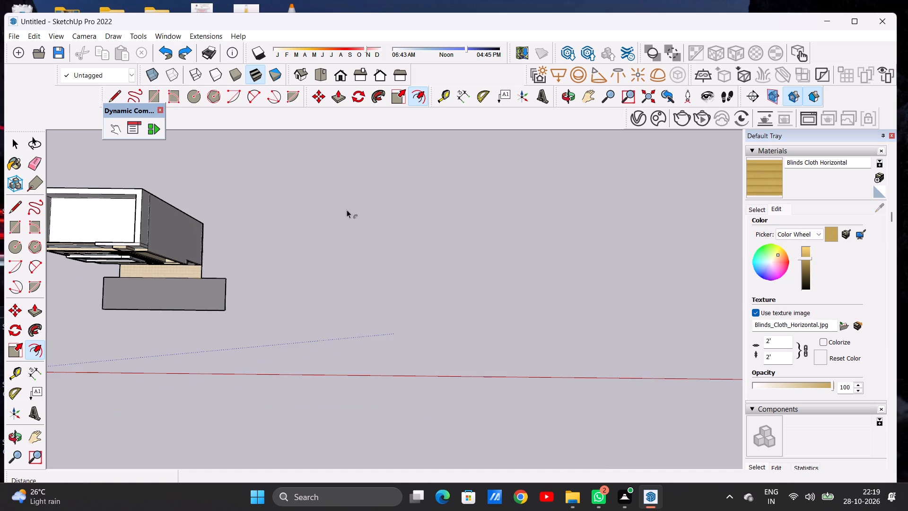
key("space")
Draw a new rectangular base face on the empty ground between the multi-storey building's side and the open area.
scroll(372, 246, "down", 5)
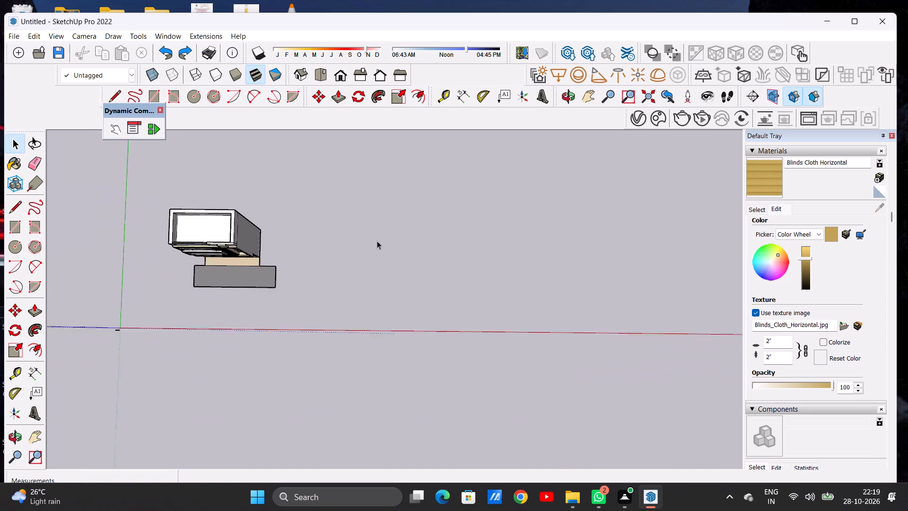
scroll(377, 241, "down", 2)
middle_click_drag(354, 281, 345, 134)
middle_click_drag(390, 361, 419, 282)
scroll(432, 322, "up", 5)
scroll(433, 322, "down", 1)
scroll(433, 322, "up", 1)
scroll(405, 311, "down", 1)
scroll(404, 312, "up", 11)
scroll(447, 304, "up", 1)
scroll(463, 300, "down", 3)
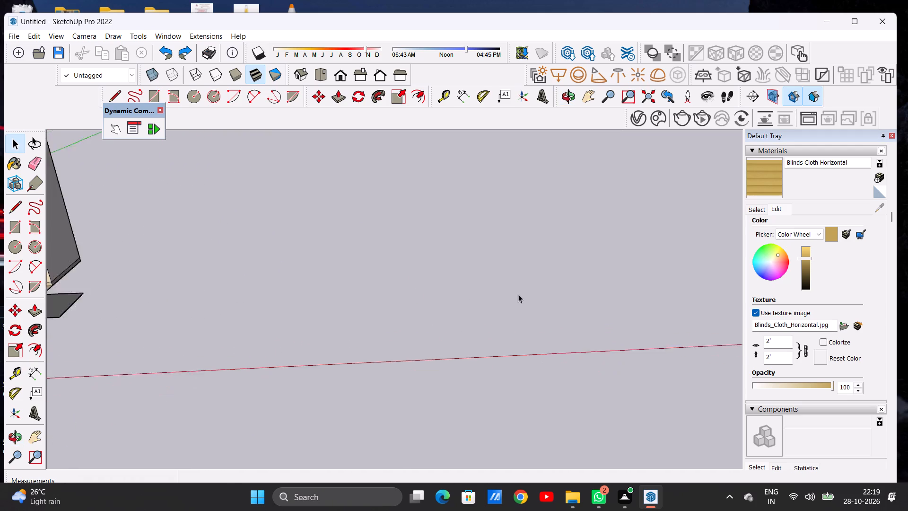
scroll(518, 294, "down", 6)
scroll(427, 325, "up", 1)
scroll(425, 325, "down", 4)
scroll(324, 329, "up", 1)
scroll(324, 329, "down", 2)
scroll(294, 291, "up", 3)
scroll(294, 291, "down", 1)
scroll(294, 291, "up", 4)
scroll(367, 283, "up", 3)
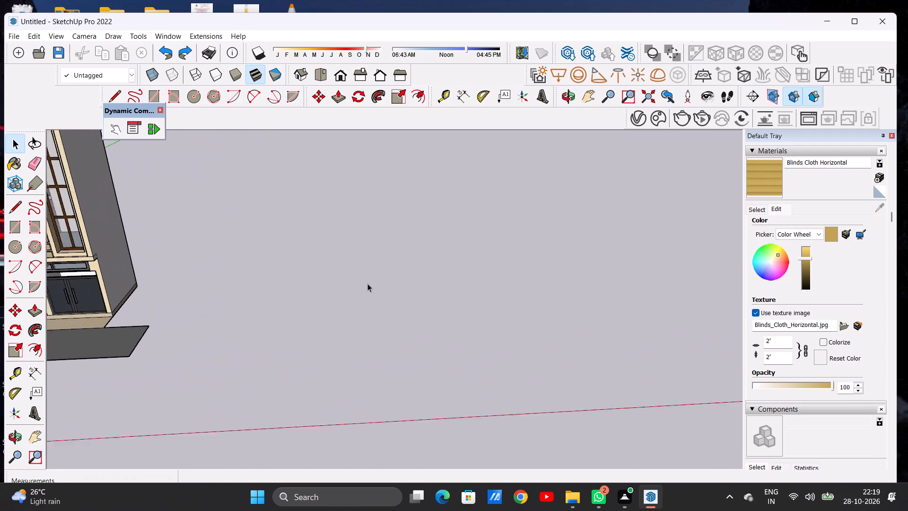
scroll(367, 283, "up", 2)
left_click(157, 88)
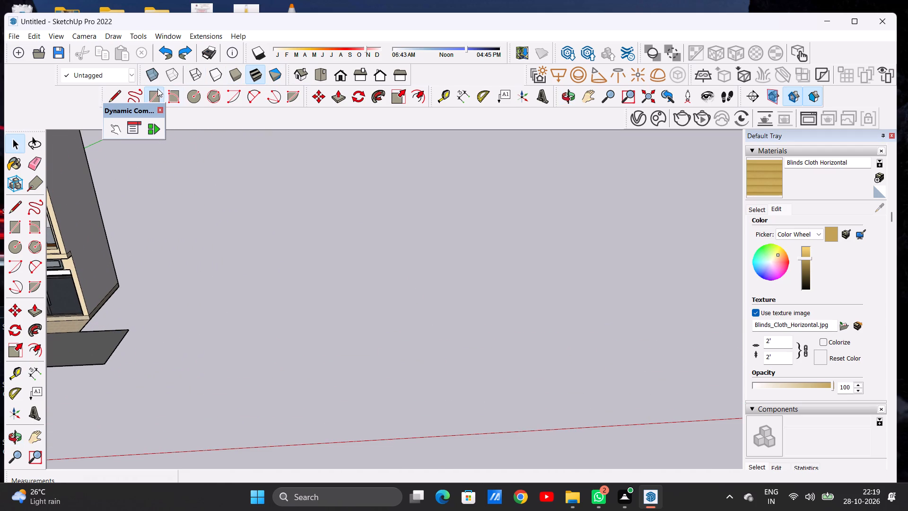
left_click(227, 255)
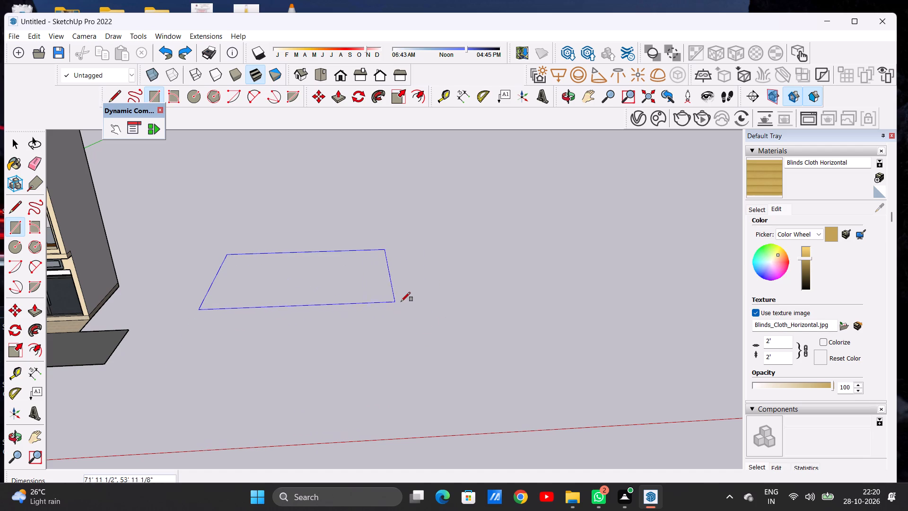
left_click(415, 319)
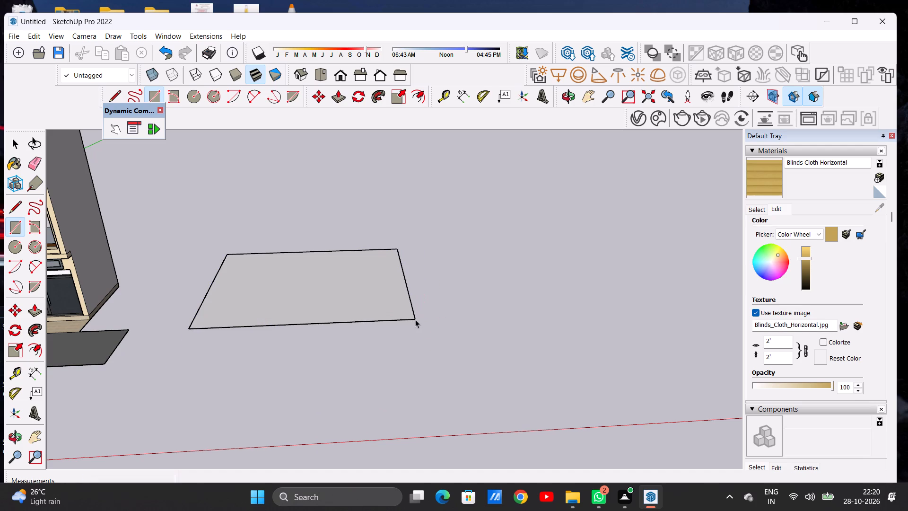
key("space")
Offset the outline of the new base rectangle inward by about 4' 1" to form a border strip.
scroll(569, 306, "down", 8)
middle_click_drag(357, 298, 330, 350)
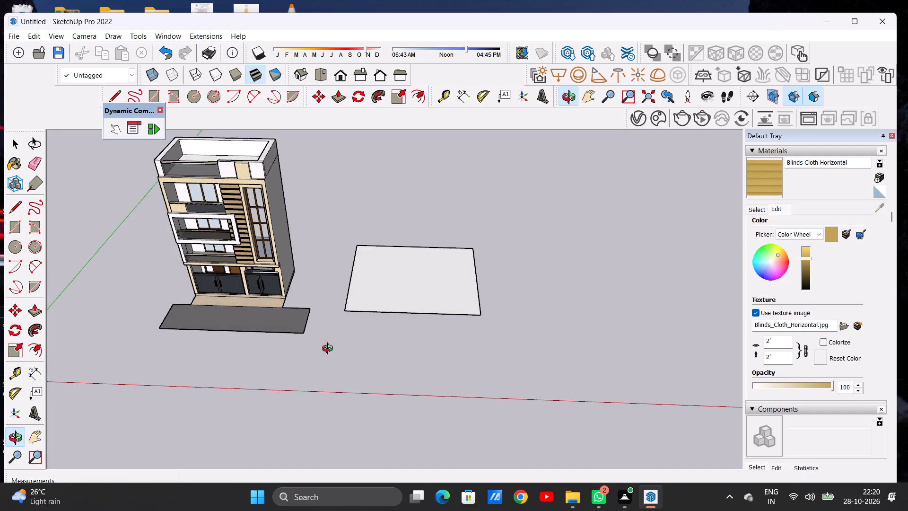
middle_click_drag(330, 350, 334, 369)
scroll(447, 242, "up", 2)
middle_click_drag(434, 245, 439, 297)
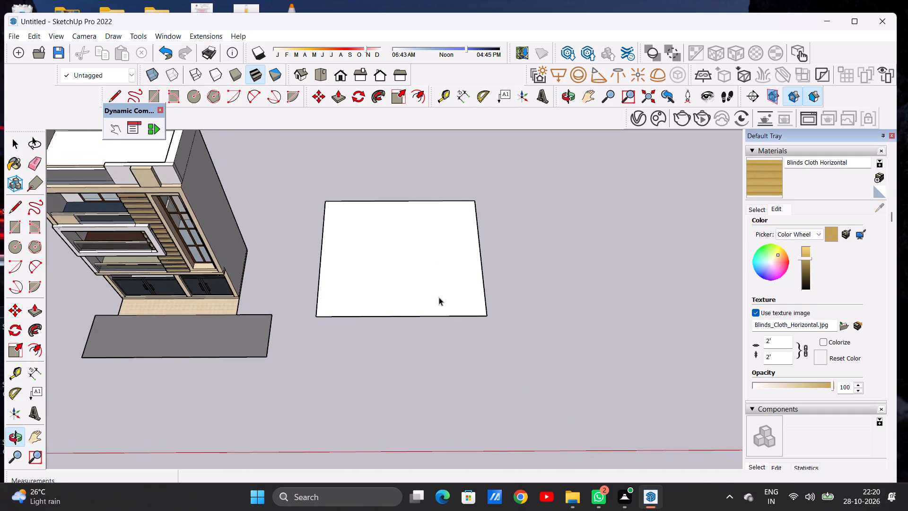
scroll(384, 297, "down", 4)
scroll(410, 243, "up", 1)
scroll(410, 243, "down", 1)
scroll(410, 243, "up", 8)
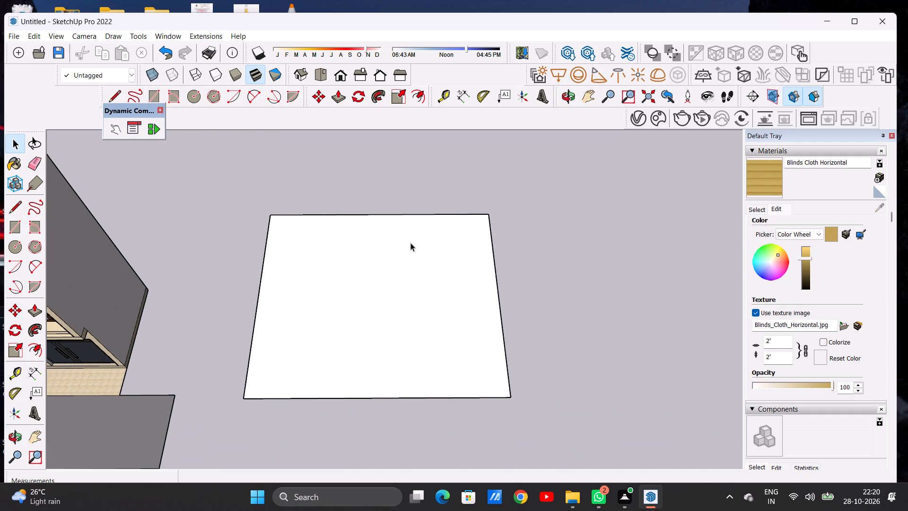
type("OF")
scroll(410, 243, "up", 3)
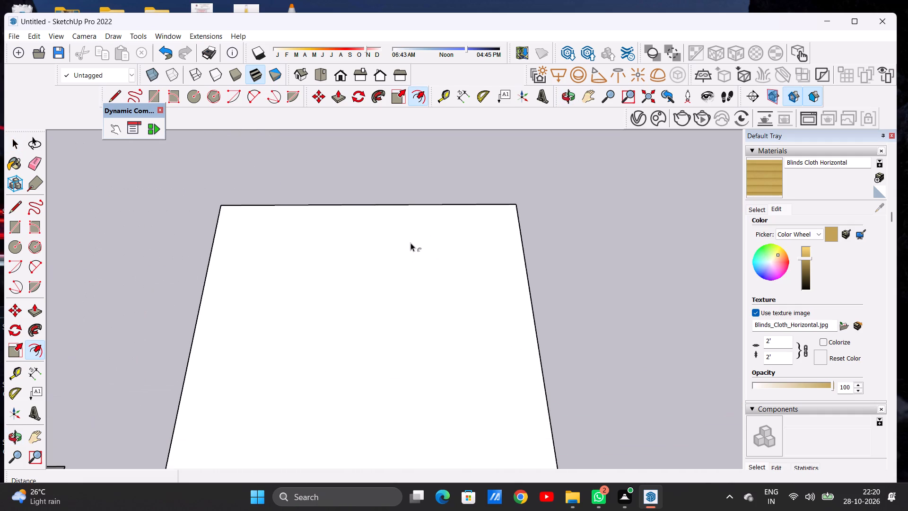
left_click(384, 233)
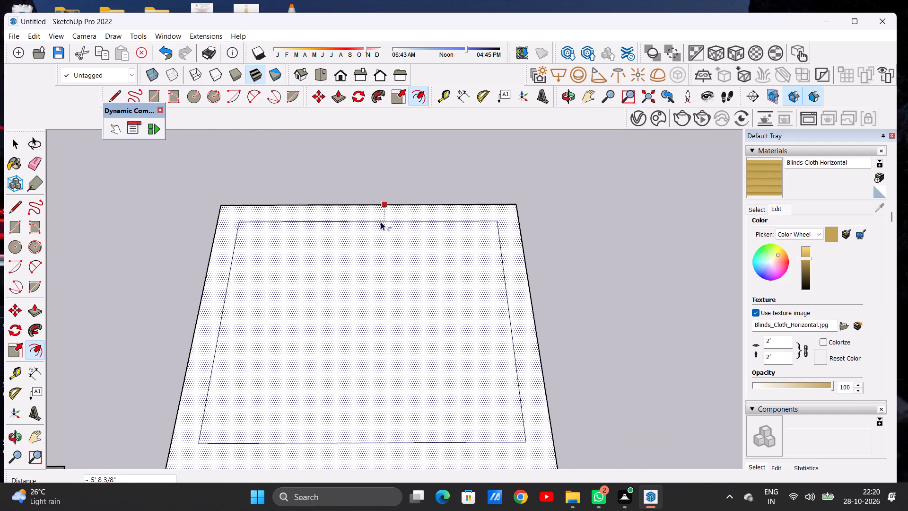
scroll(397, 222, "down", 5)
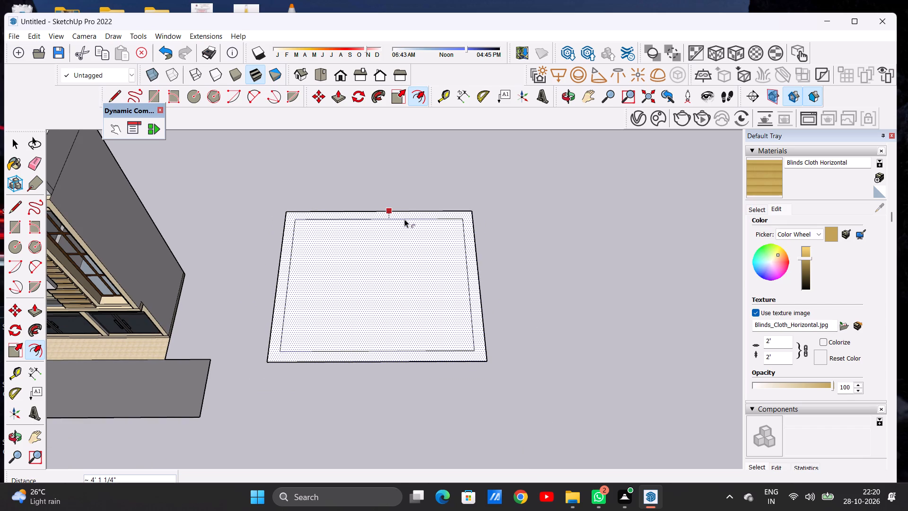
left_click(404, 219)
key("space")
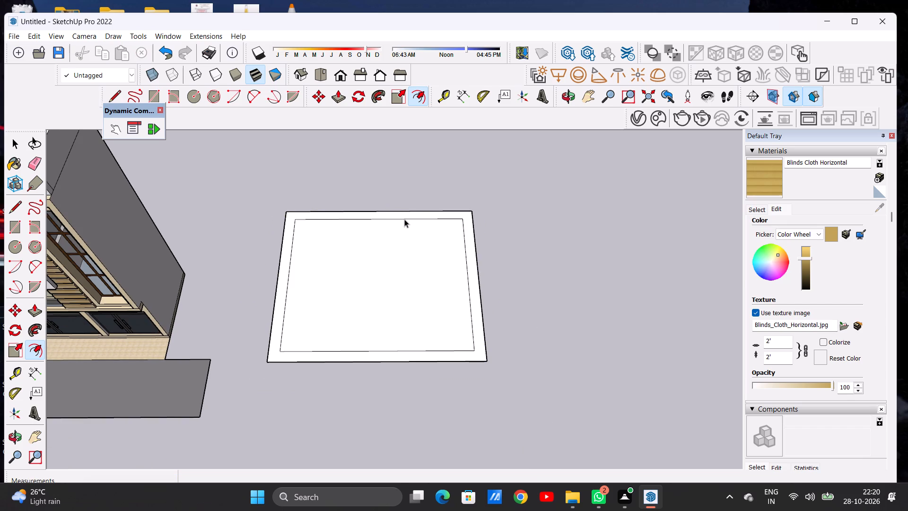
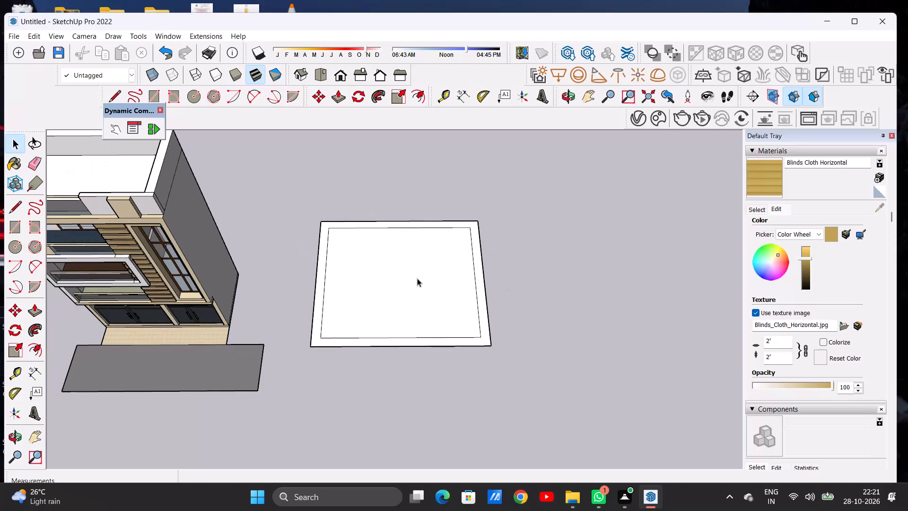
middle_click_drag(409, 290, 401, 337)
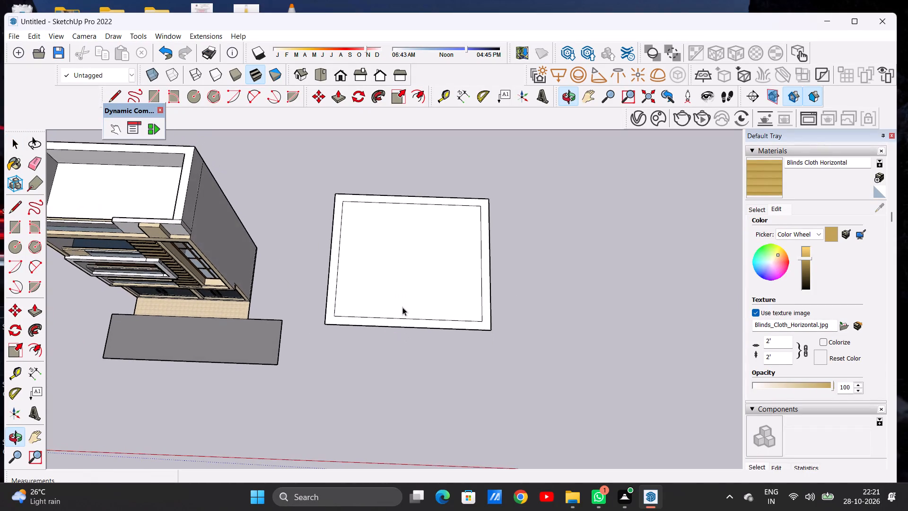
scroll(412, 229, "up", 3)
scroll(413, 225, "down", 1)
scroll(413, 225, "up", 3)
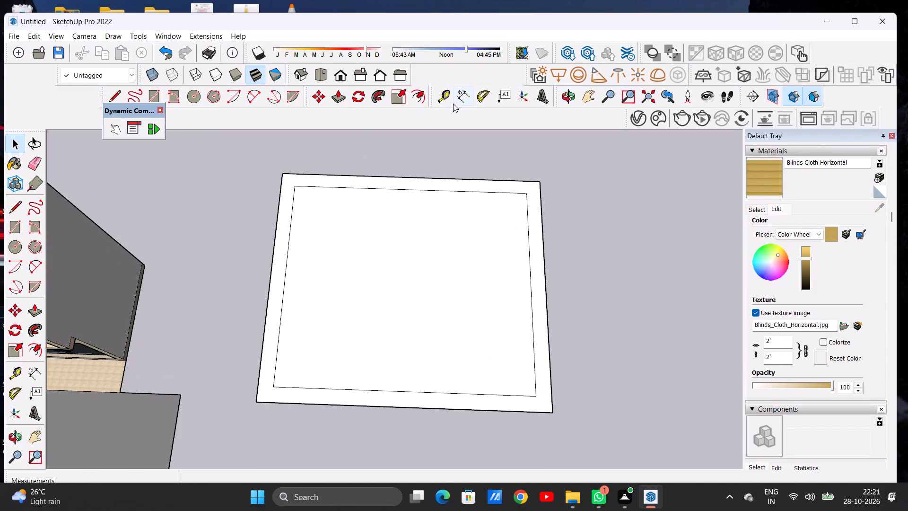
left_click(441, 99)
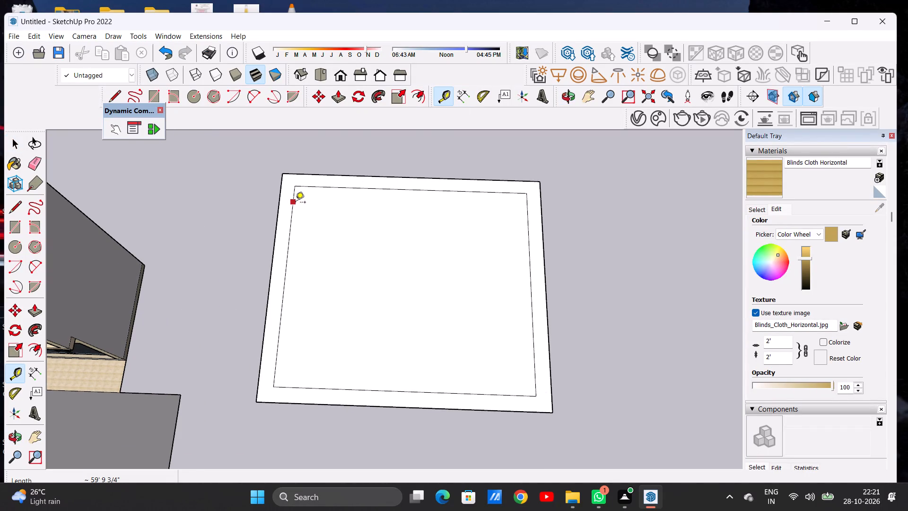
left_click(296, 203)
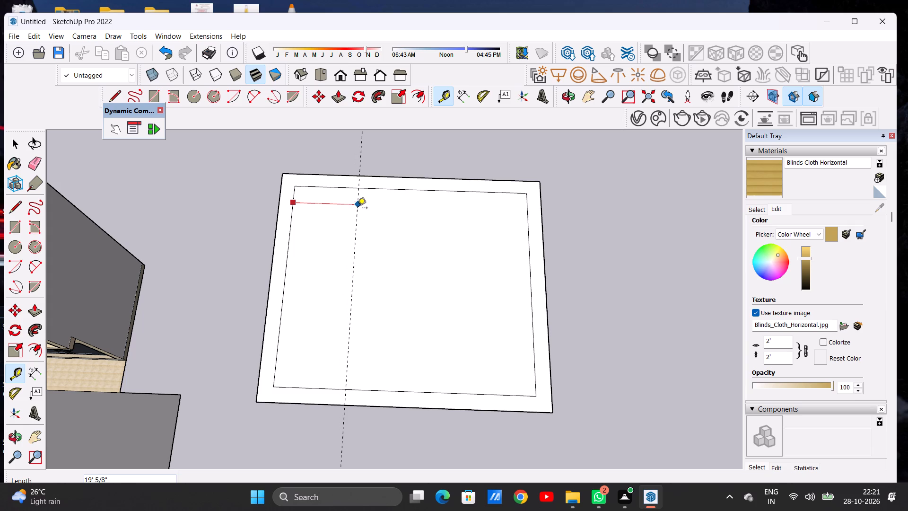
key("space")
Measure the length of the base rectangle's far outer edge with the Dimension tool, without placing a dimension.
left_click(459, 97)
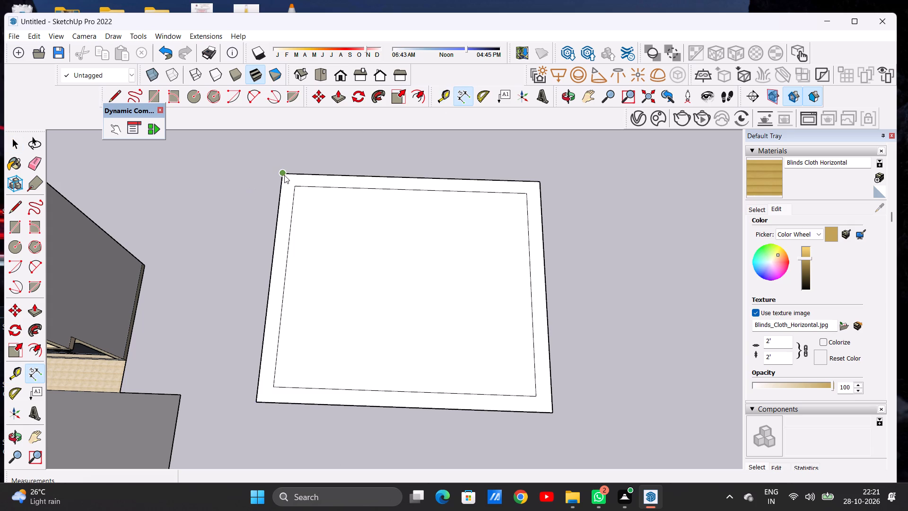
left_click(285, 174)
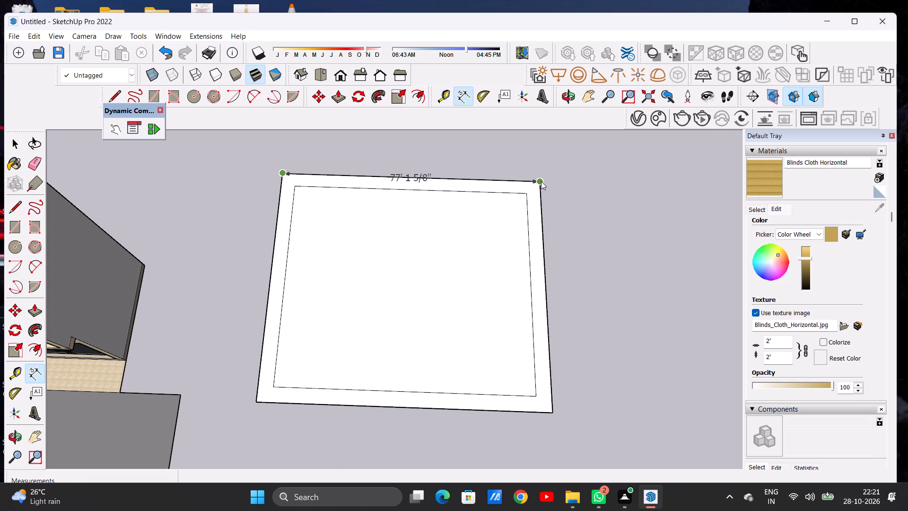
left_click(541, 182)
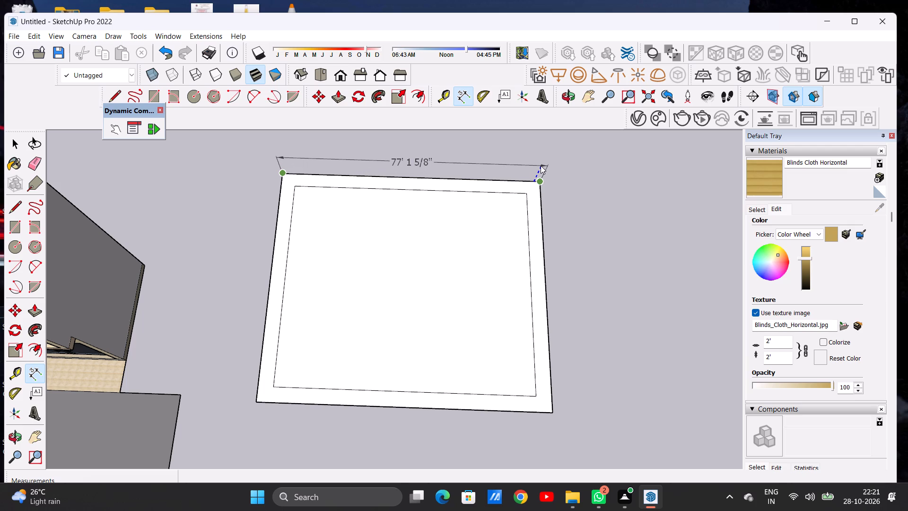
key("space")
Undo the inward offset and the base rectangle on the ground beside the building.
scroll(345, 274, "down", 6)
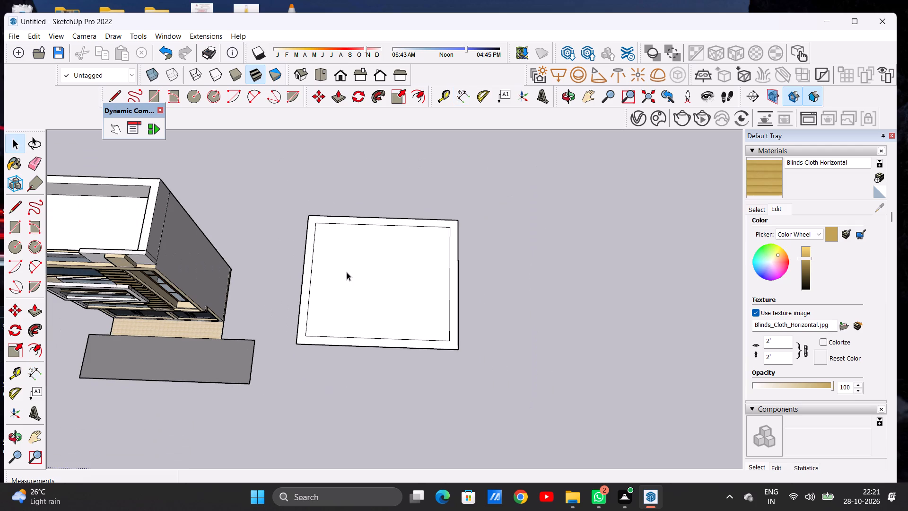
key("ctrl+z")
key("ctrl+z")
Draw a 30' by 40' rectangular base on the empty ground beside the multi-storey building.
scroll(397, 277, "down", 8)
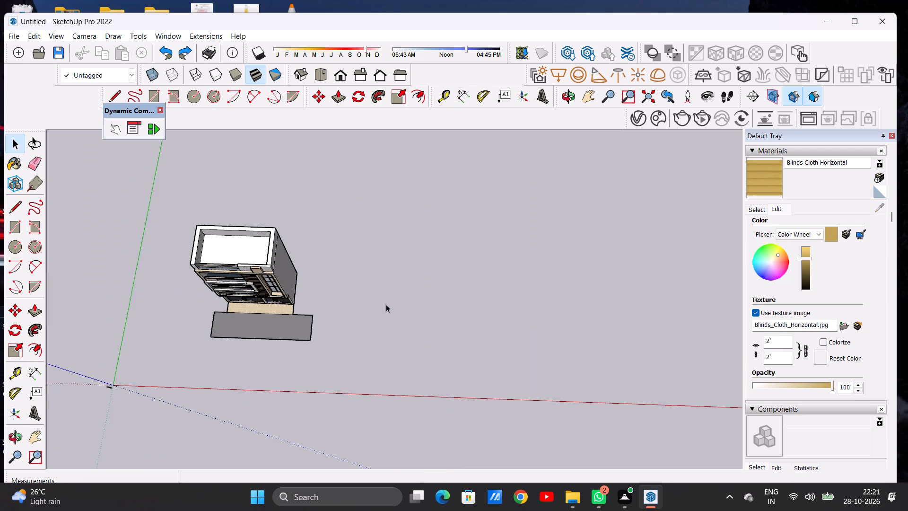
middle_click_drag(389, 333, 395, 271)
scroll(398, 299, "down", 5)
scroll(387, 347, "up", 18)
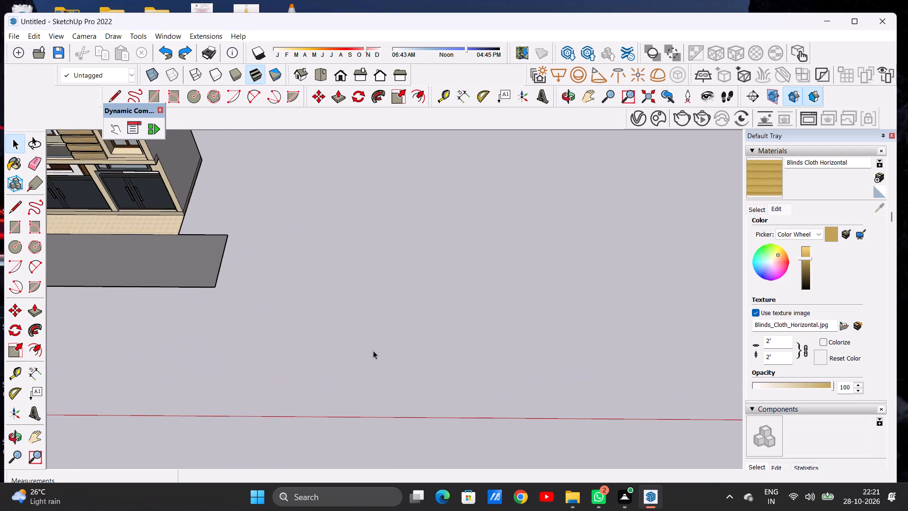
scroll(342, 352, "down", 6)
scroll(469, 259, "up", 4)
key("r")
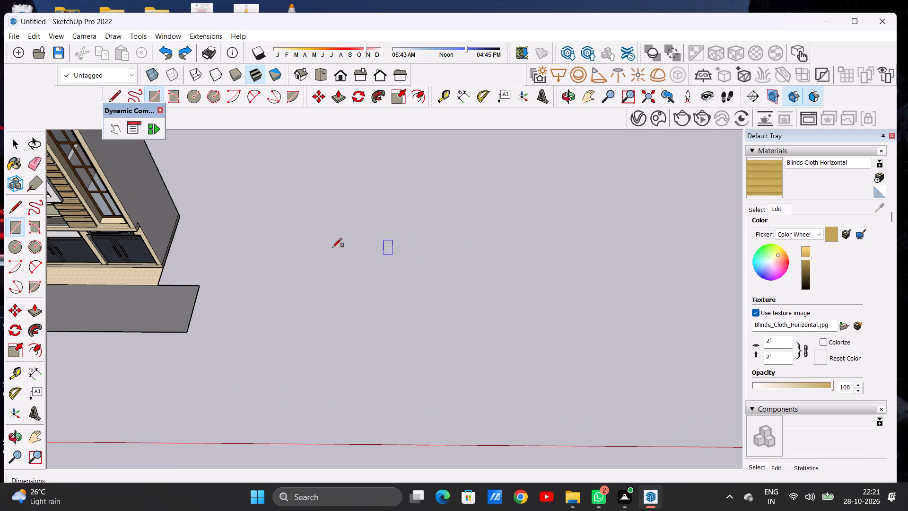
left_click(291, 198)
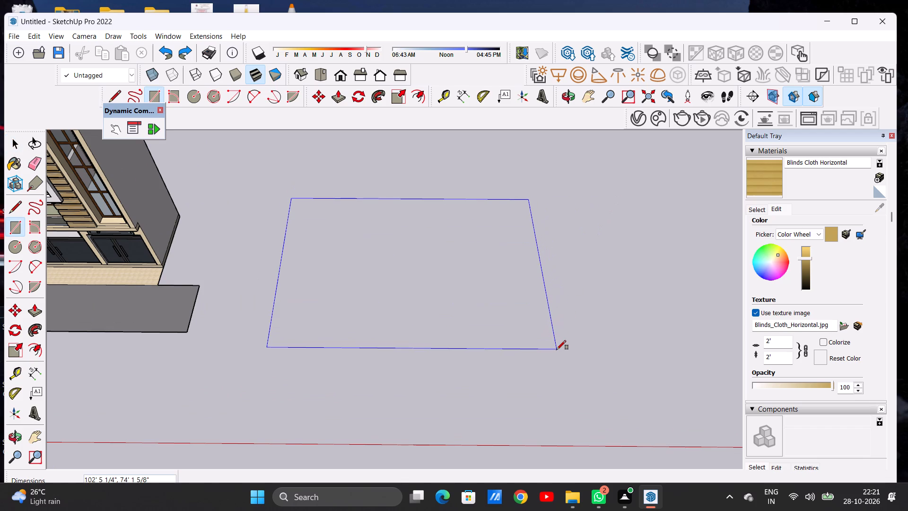
type("30'")
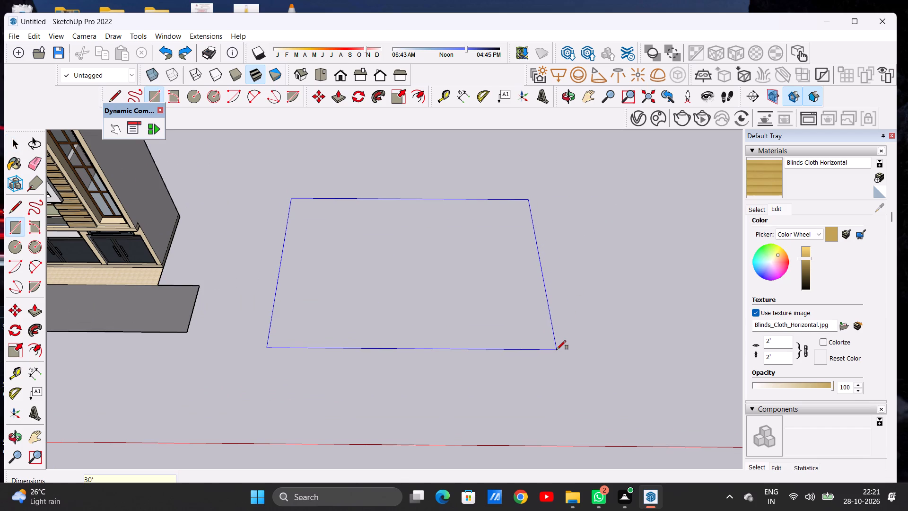
key("comma")
key("4")
key("0")
key("apostrophe")
key("Return")
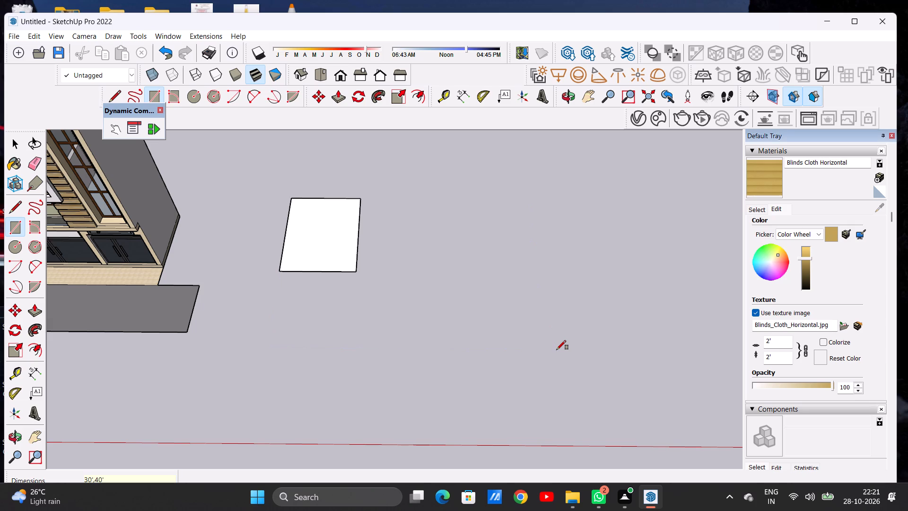
key("space")
Offset the outline of the new 30' by 40' rectangle inward by about 1' 9" to form a border strip.
scroll(556, 350, "down", 12)
scroll(416, 258, "up", 13)
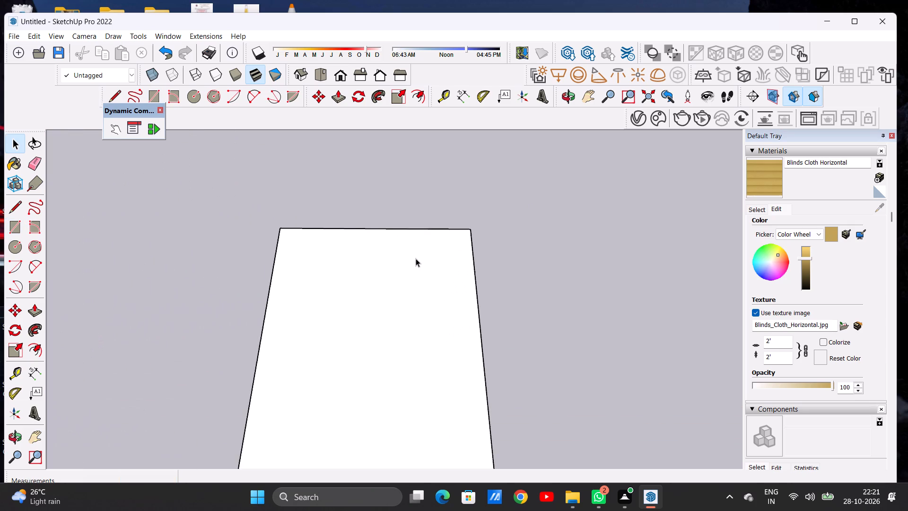
scroll(416, 258, "up", 2)
scroll(410, 247, "down", 6)
scroll(419, 255, "up", 3)
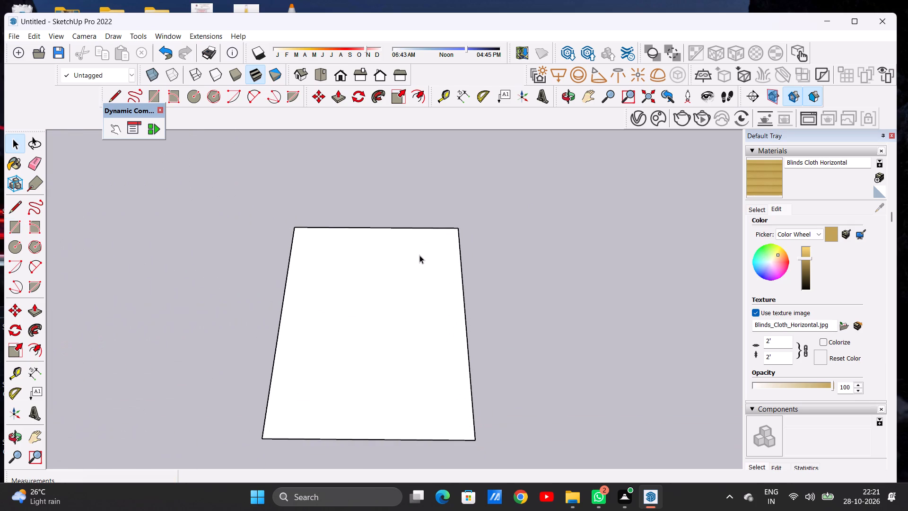
type("OF")
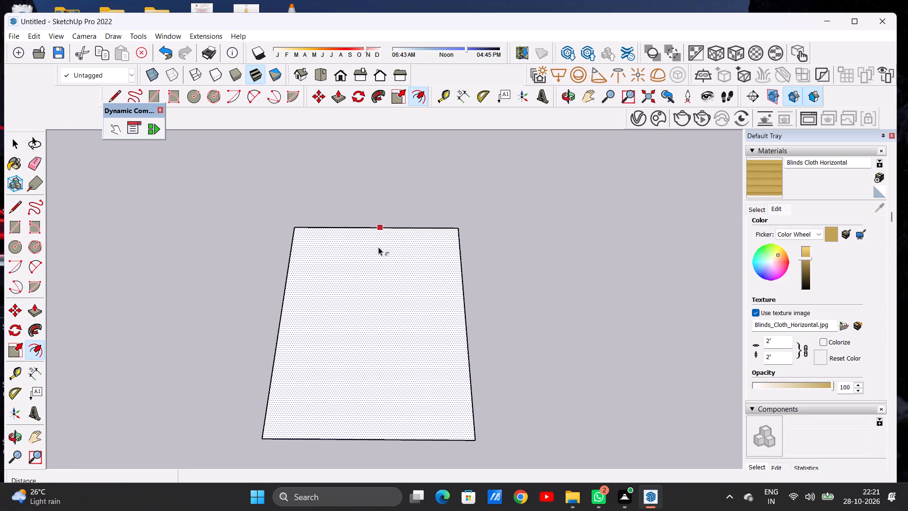
left_click(378, 247)
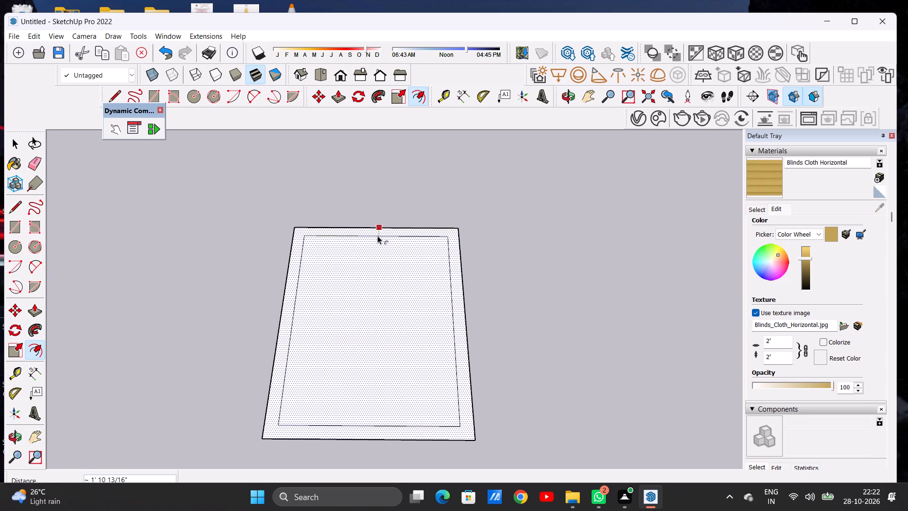
left_click(378, 235)
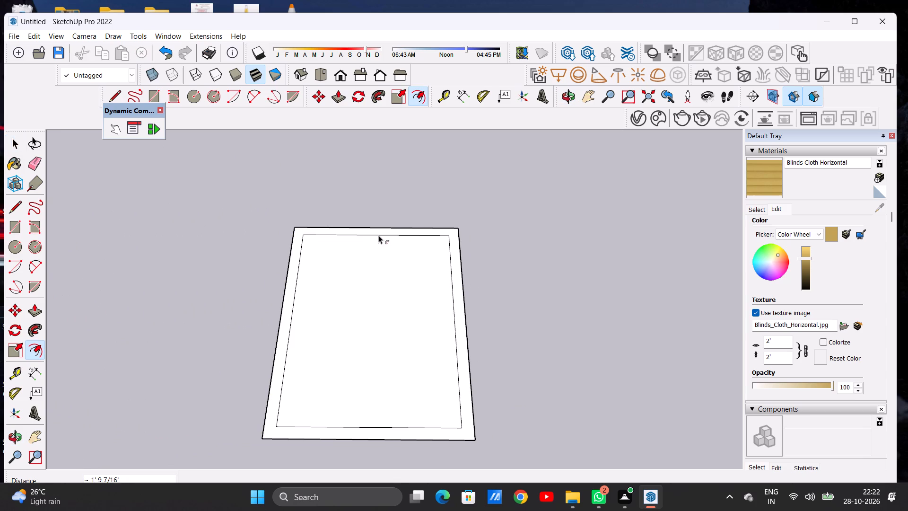
key("space")
Place a guide line parallel to the inner outline's long edge nearest the building, 10' into the base.
scroll(415, 229, "down", 11)
scroll(392, 246, "up", 3)
scroll(392, 246, "down", 2)
scroll(392, 246, "up", 5)
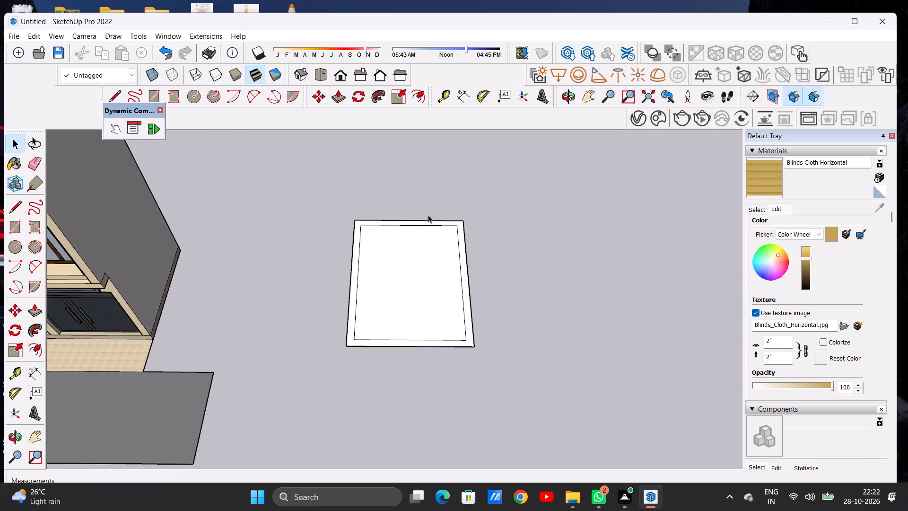
middle_click_drag(427, 215, 428, 296)
scroll(402, 291, "down", 5)
scroll(422, 230, "down", 1)
scroll(422, 229, "up", 4)
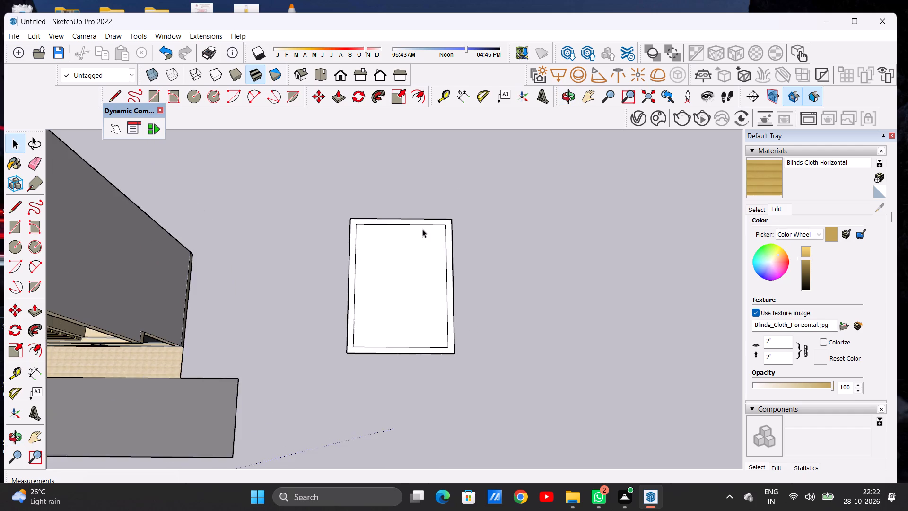
scroll(422, 229, "up", 3)
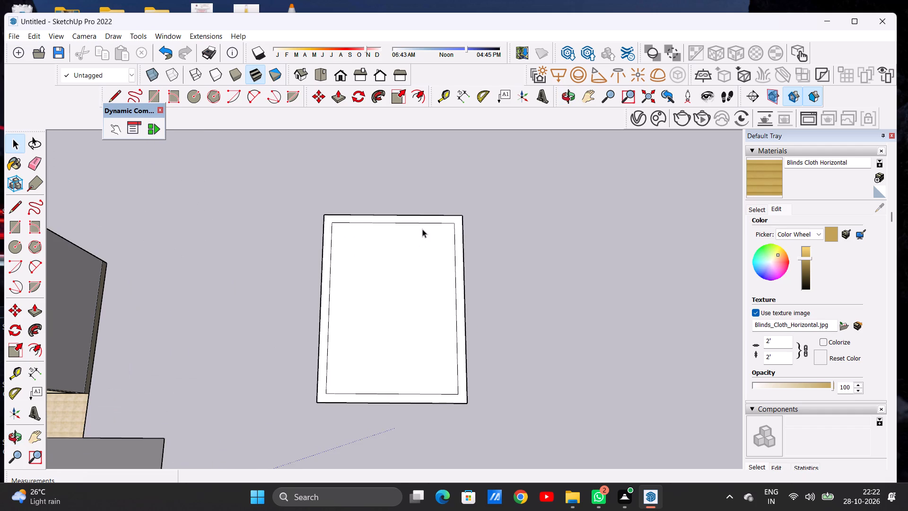
key("t")
left_click(331, 291)
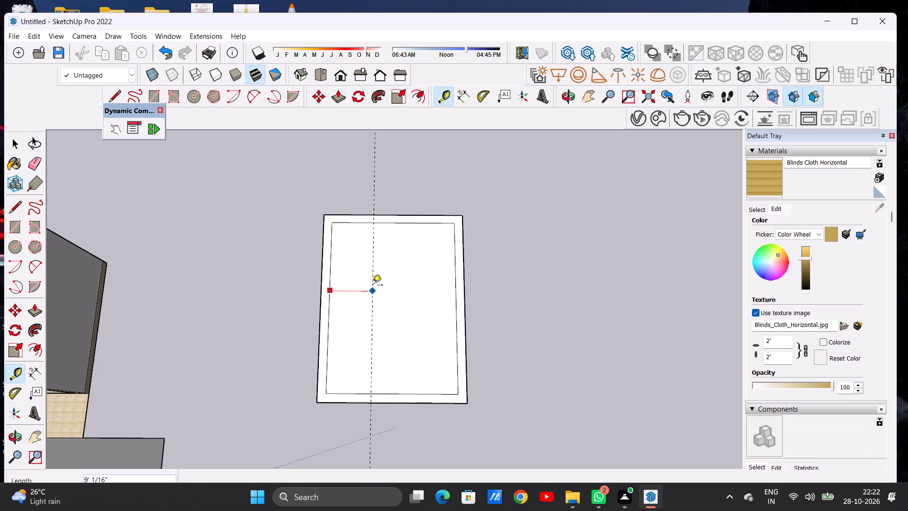
key("1")
key("0")
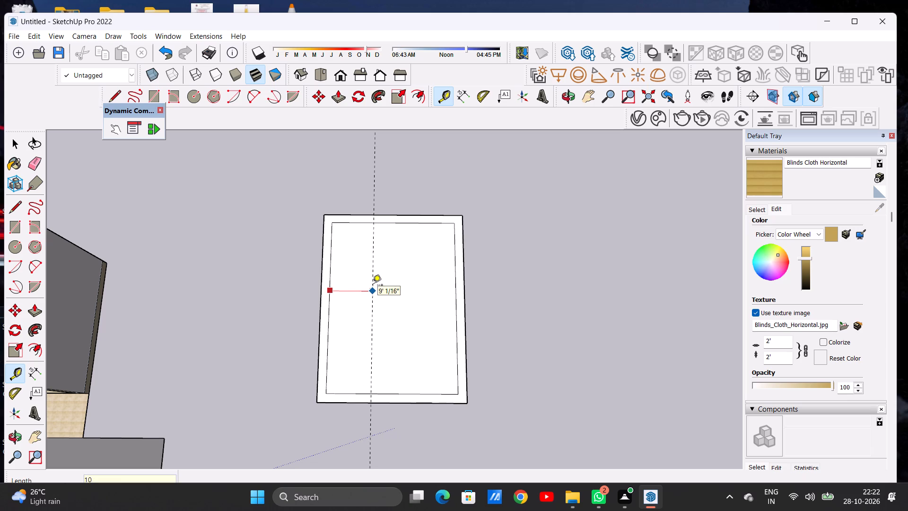
key("apostrophe")
key("Return")
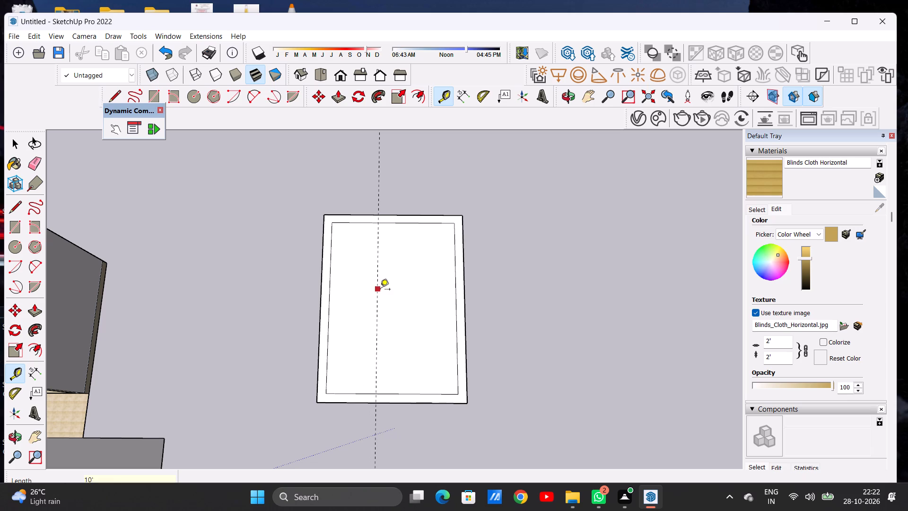
Place a second parallel guide line 6" from the first guide, on the side away from the building.
left_click(375, 249)
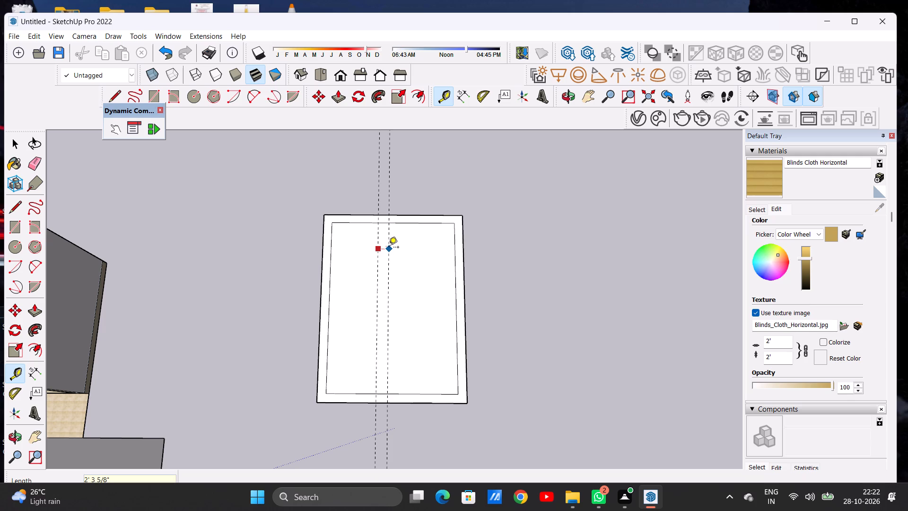
key("6")
key("shift+quotedbl")
key("Return")
Place a crosswise guide line 10' into the base from the inner outline's far short edge.
left_click(367, 223)
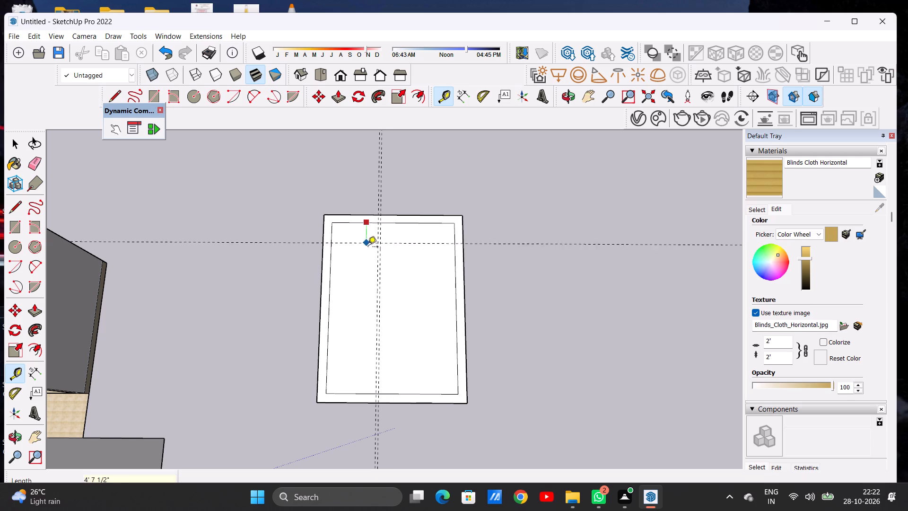
key("1")
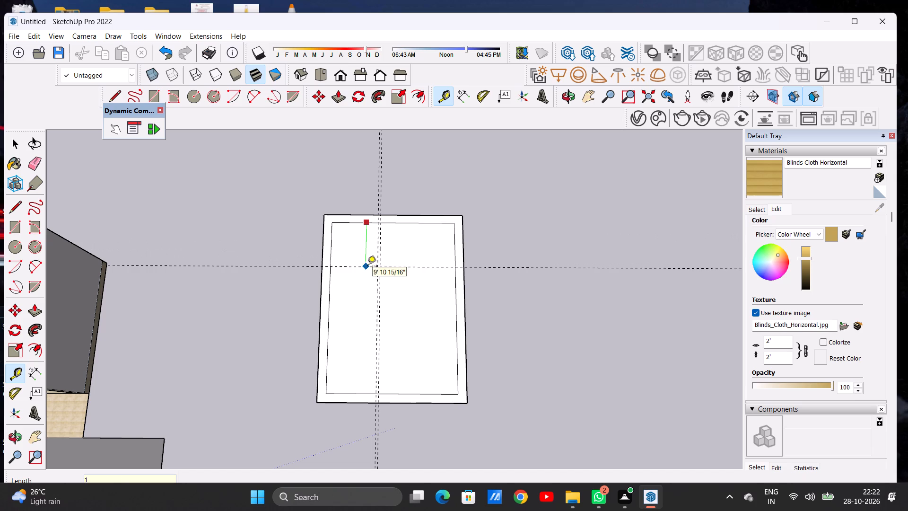
type("0'")
key("Return")
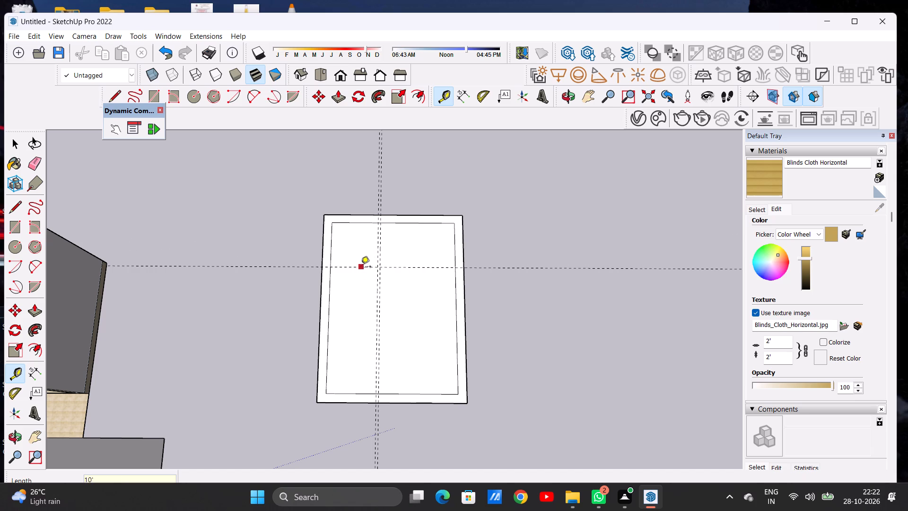
Place a second crosswise guide line 6" from the first crosswise guide, on the side away from the far short edge.
left_click(363, 265)
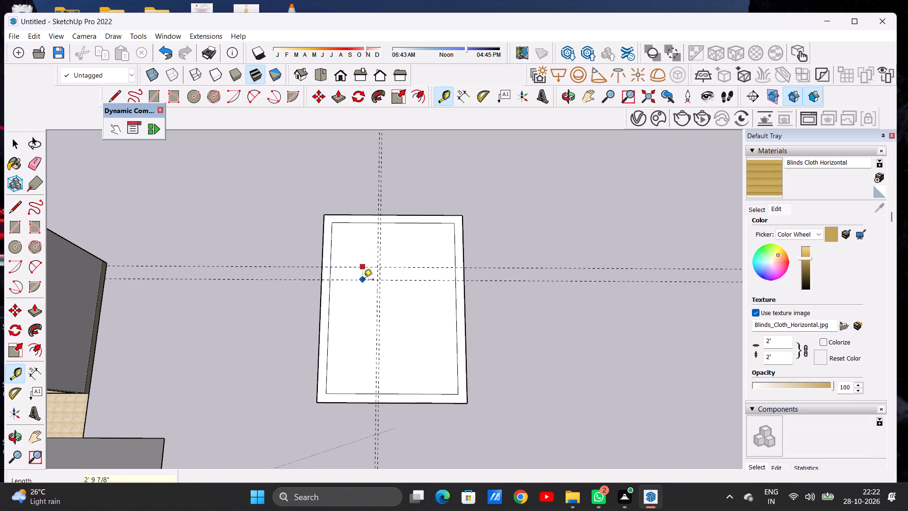
key("6")
key("shift+quotedbl")
key("Return")
key("space")
Draw the corner room's outer partition lines along the outer guides, from the far short inner edge to the building-side inner edge, 10' 6" across.
scroll(397, 236, "down", 8)
scroll(394, 240, "up", 1)
scroll(394, 240, "down", 1)
scroll(394, 240, "up", 4)
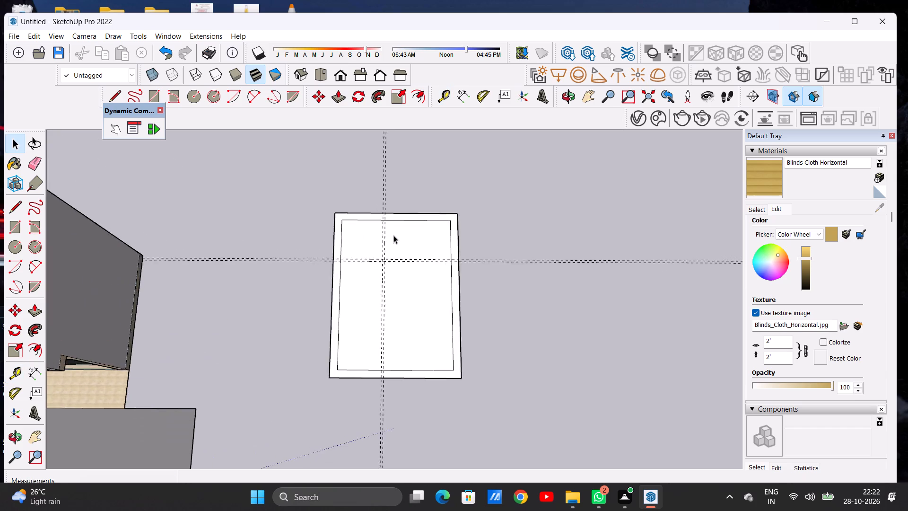
scroll(393, 235, "up", 14)
key("l")
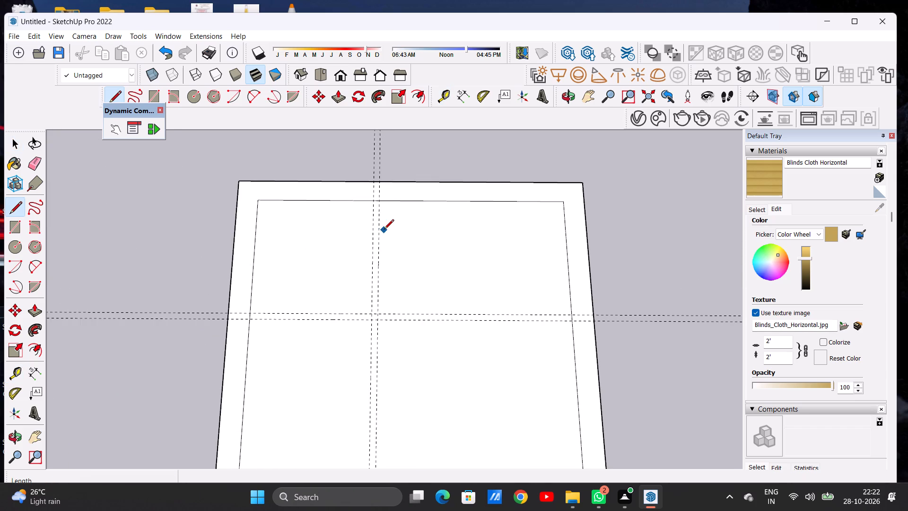
left_click(379, 199)
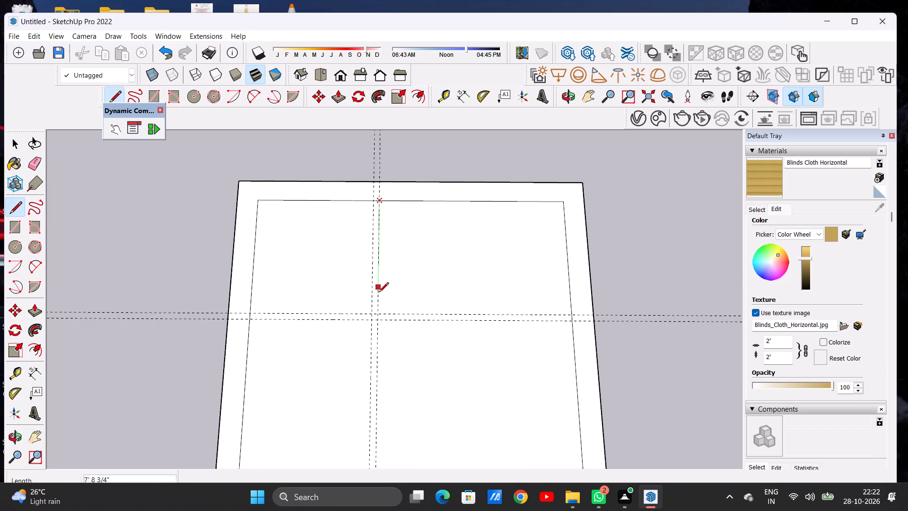
left_click(378, 320)
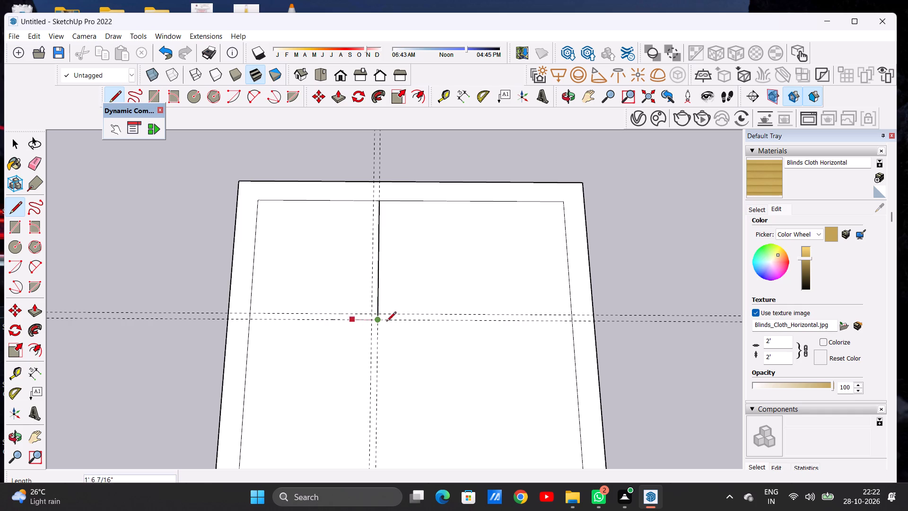
scroll(440, 322, "down", 3)
scroll(312, 311, "up", 3)
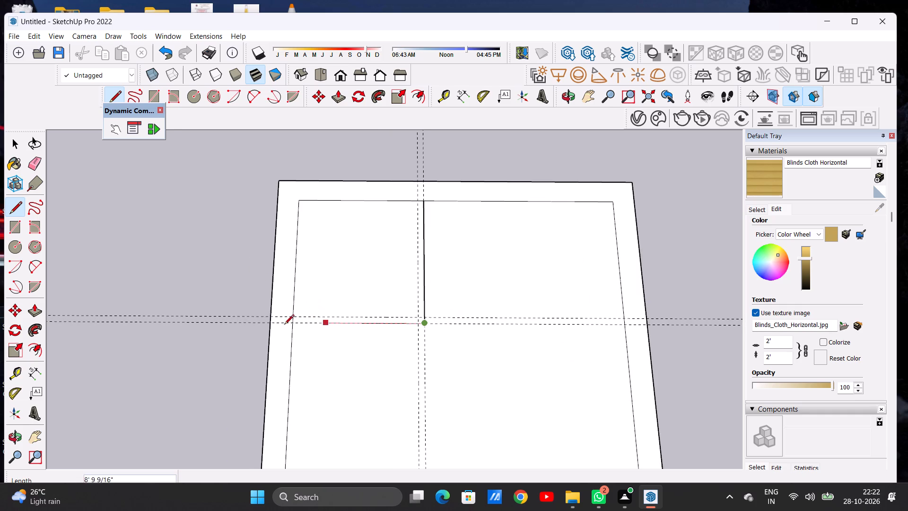
scroll(301, 323, "up", 7)
left_click(284, 322)
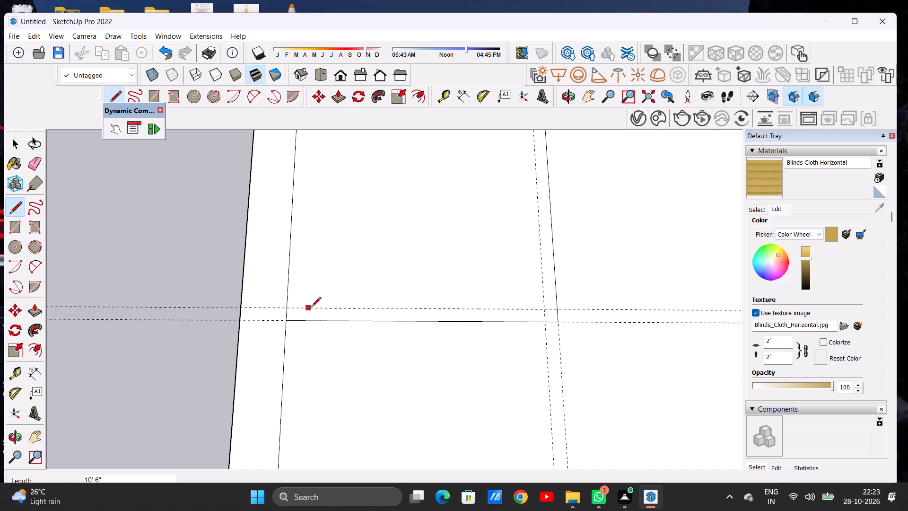
Draw the corner room's inner partition lines along the inner guides, 10' from the far short edge and 10' across to the building-side edge.
scroll(547, 337, "down", 7)
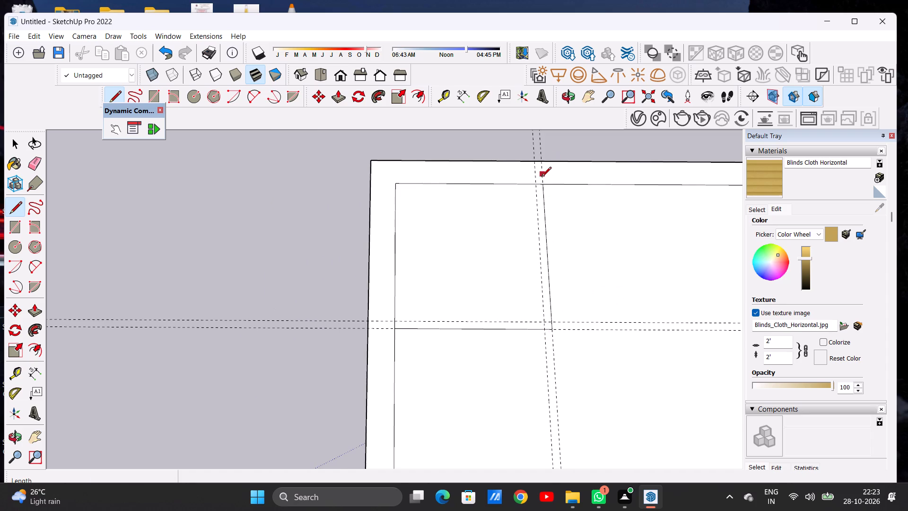
scroll(541, 181, "up", 5)
left_click(533, 186)
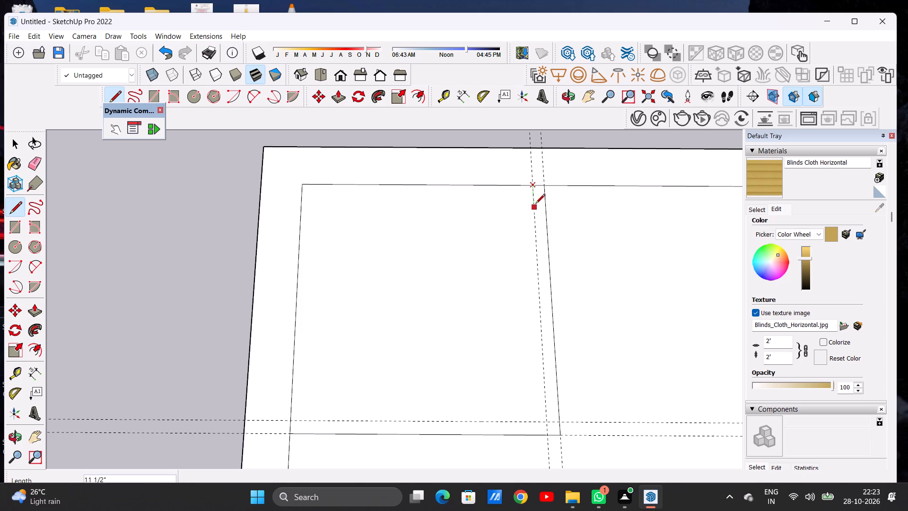
scroll(535, 204, "down", 11)
scroll(538, 280, "up", 12)
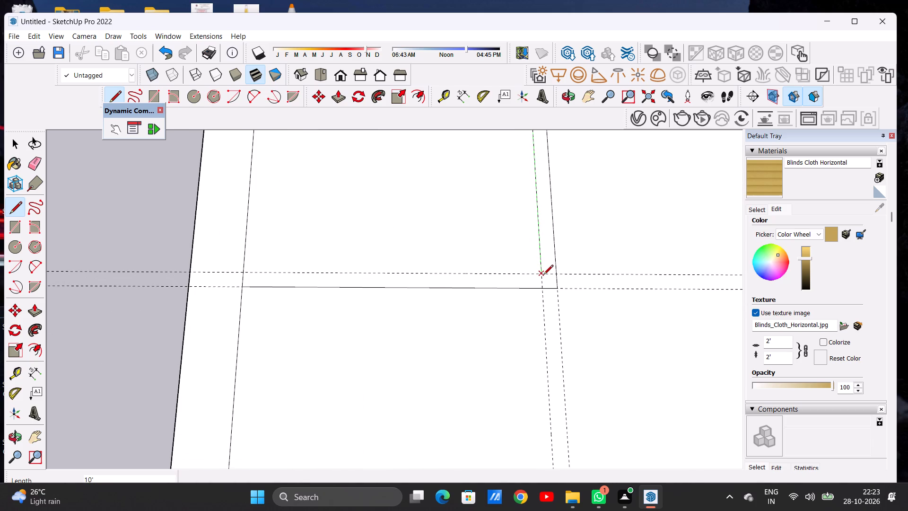
left_click(543, 275)
scroll(561, 264, "down", 6)
scroll(390, 260, "up", 3)
scroll(388, 266, "down", 1)
scroll(387, 267, "up", 3)
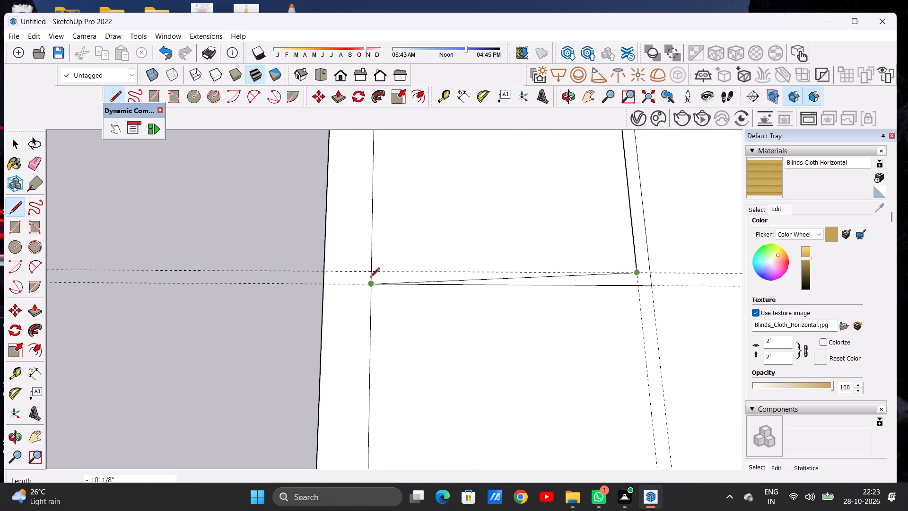
scroll(370, 278, "up", 2)
left_click(372, 269)
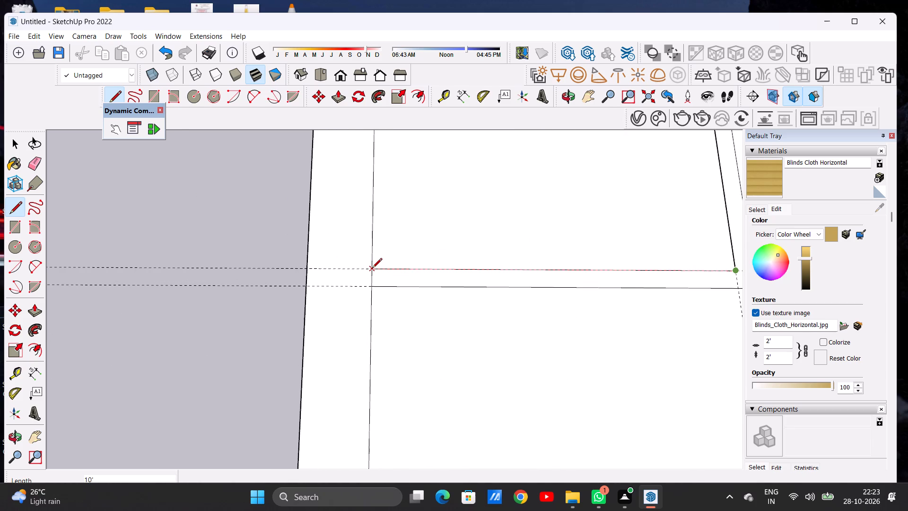
key("space")
Erase the two crosswise and two lengthwise guide lines around the corner room.
scroll(368, 272, "down", 18)
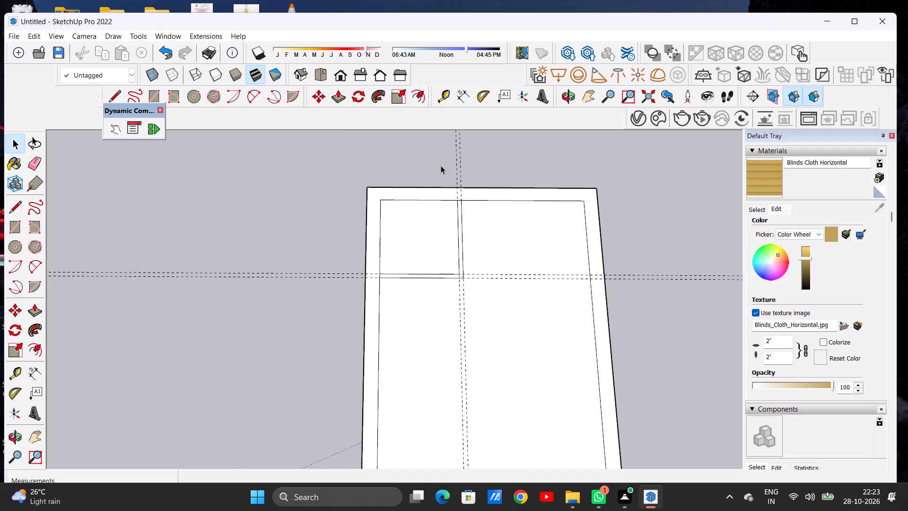
key("e")
left_click_drag(630, 251, 633, 294)
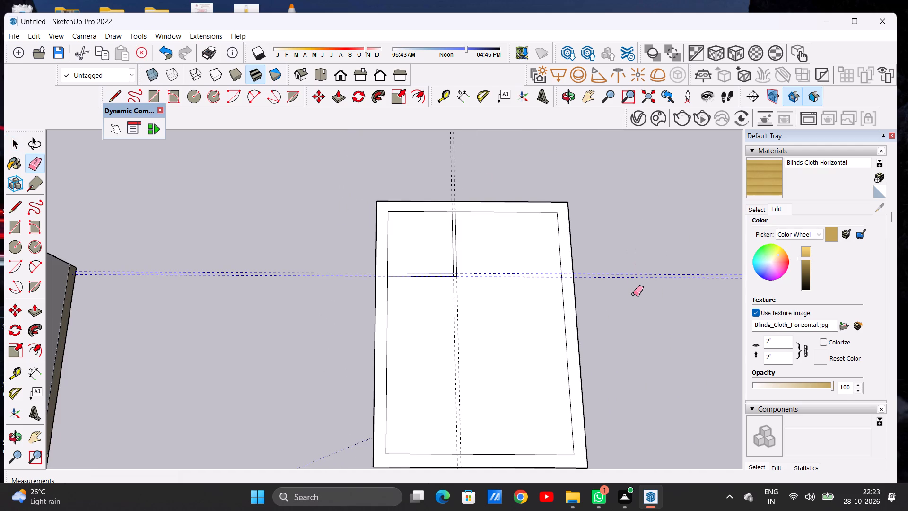
left_click_drag(451, 169, 466, 176)
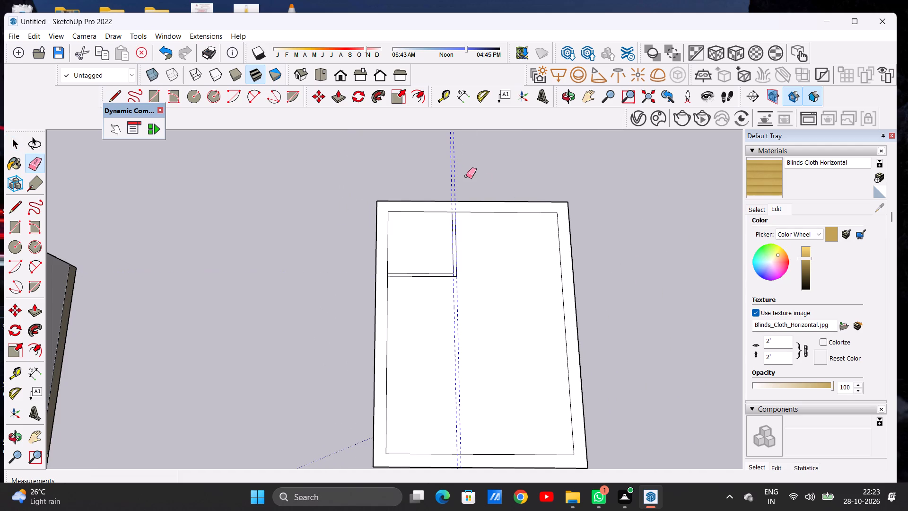
key("space")
Place a lengthwise guide line 8' from the corner room's outer partition line, on the side away from the building.
scroll(494, 181, "down", 7)
scroll(506, 192, "up", 4)
scroll(453, 221, "down", 6)
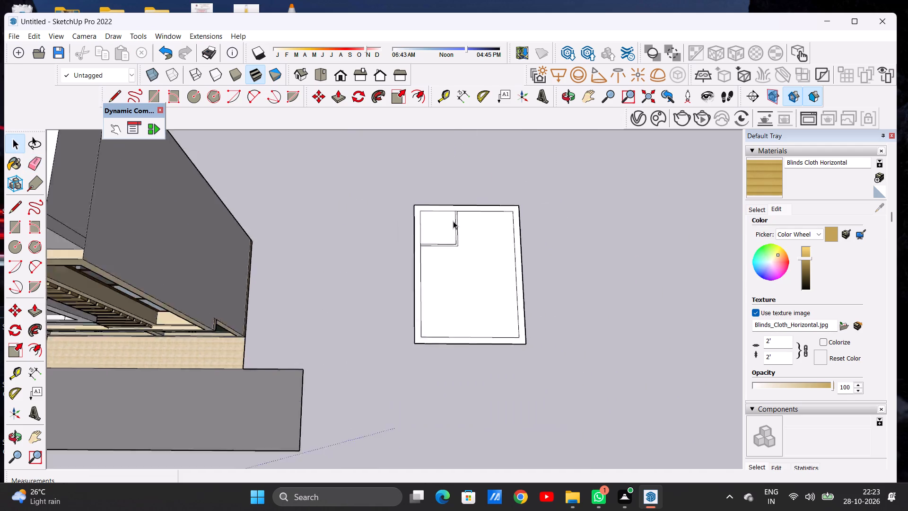
scroll(489, 220, "up", 11)
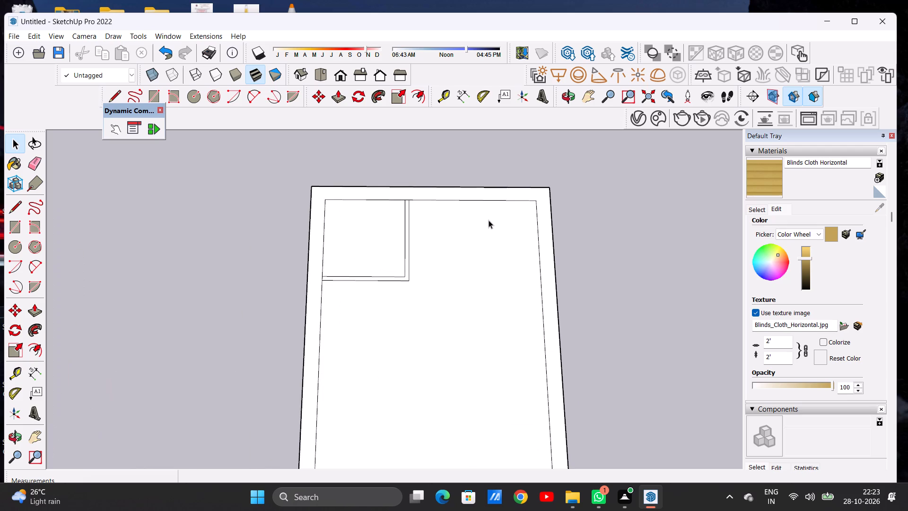
key("t")
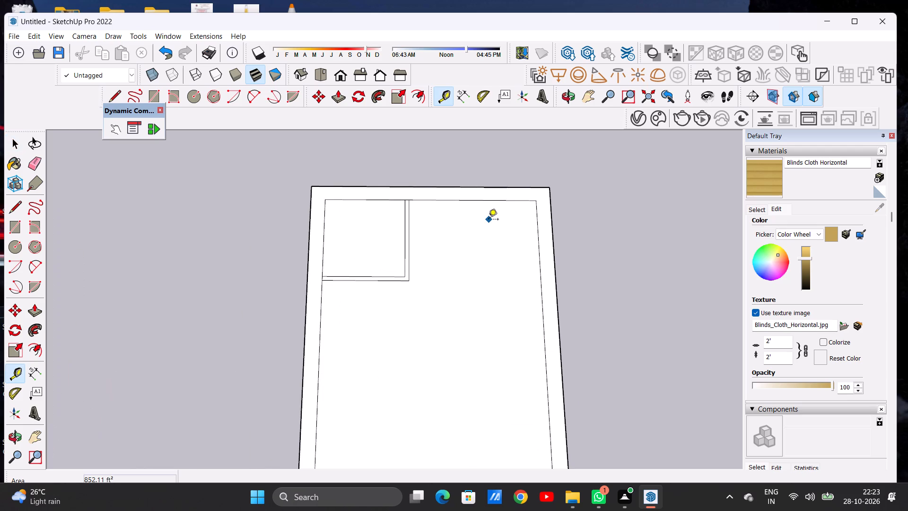
left_click(410, 221)
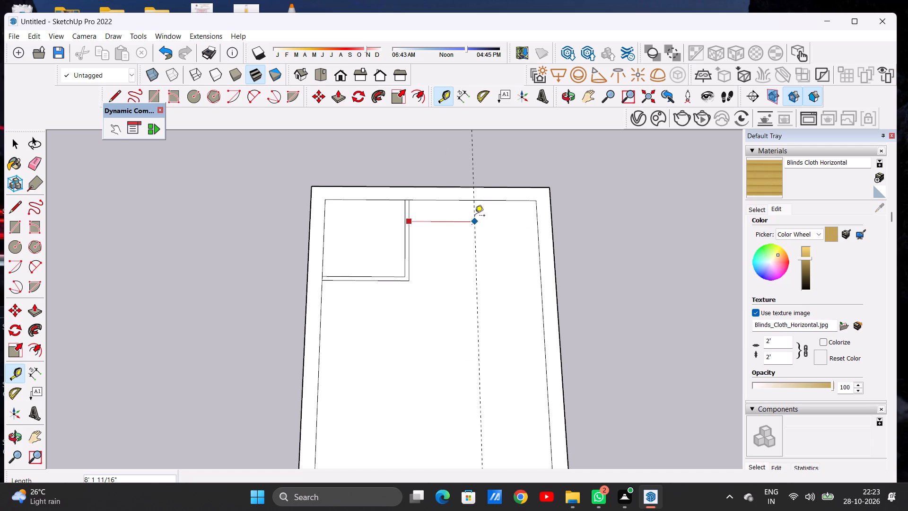
type("8'")
key("Return")
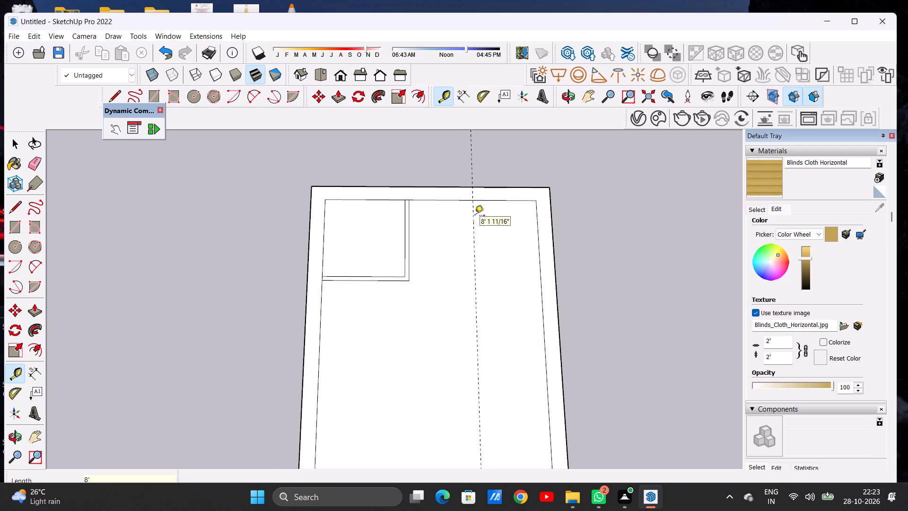
Place a second lengthwise guide line 6" from the 8' guide, on the side away from the corner room.
left_click(473, 226)
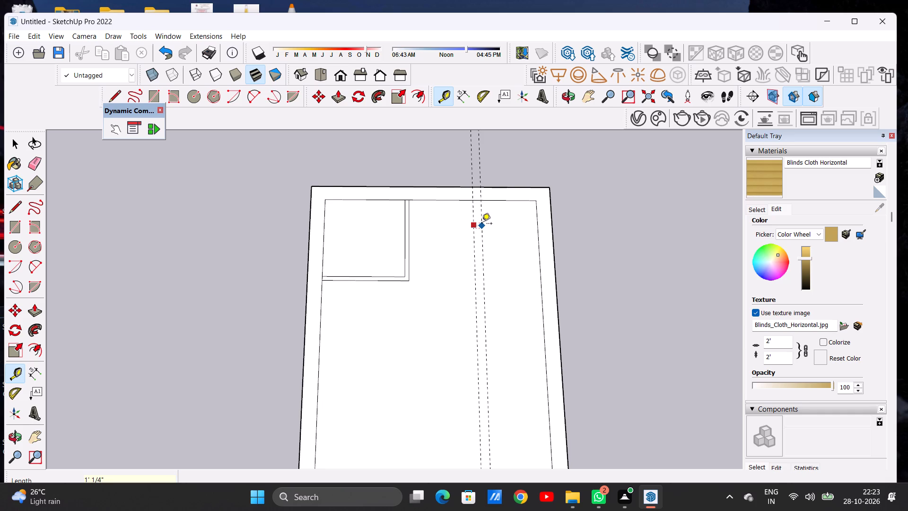
key("6")
key("shift+quotedbl")
key("Return")
Place a crosswise guide line 8' into the base from the inner outline's far short edge.
left_click(454, 202)
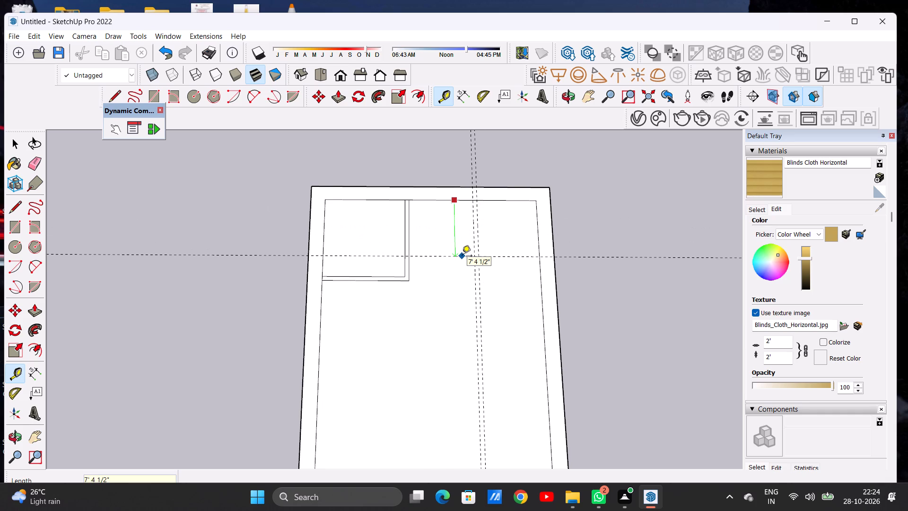
type("8'")
key("Return")
Place a second crosswise guide line 6" from the 8' crosswise guide, on the side away from the far short edge.
scroll(462, 256, "up", 1)
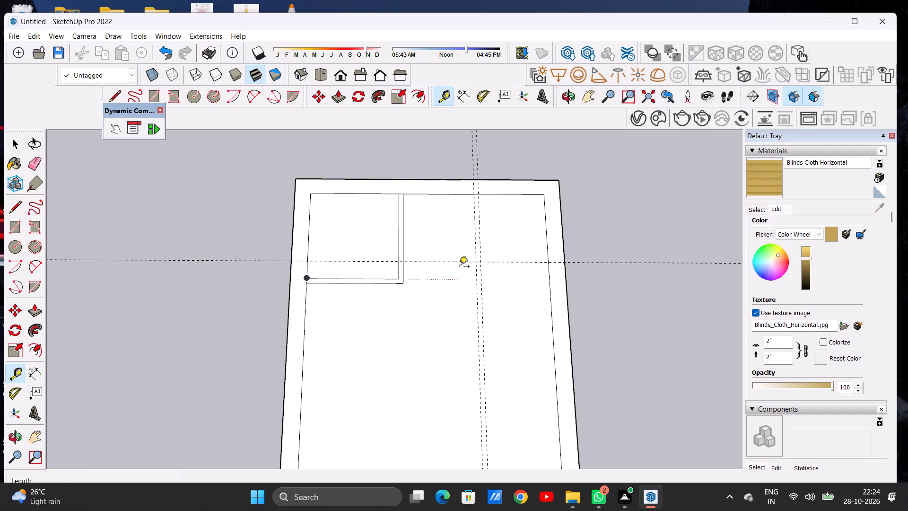
left_click(461, 264)
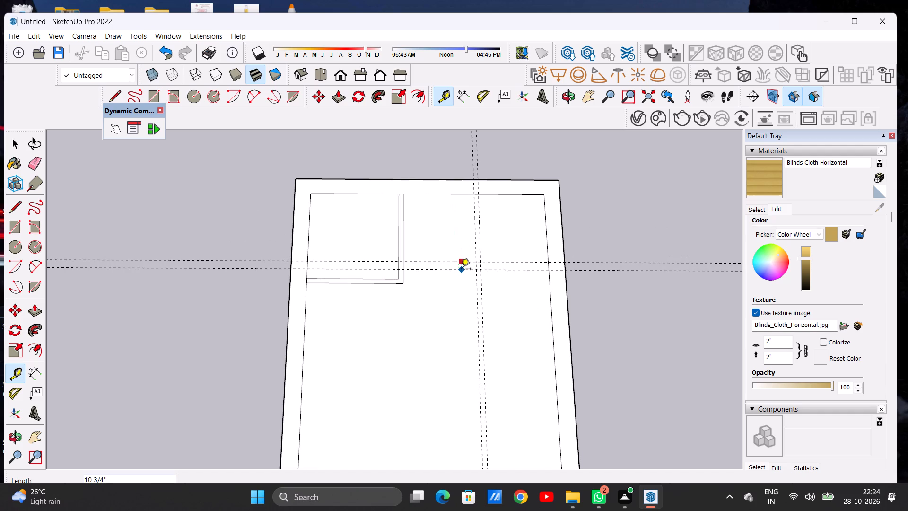
key("6")
key("shift+quotedbl")
key("Return")
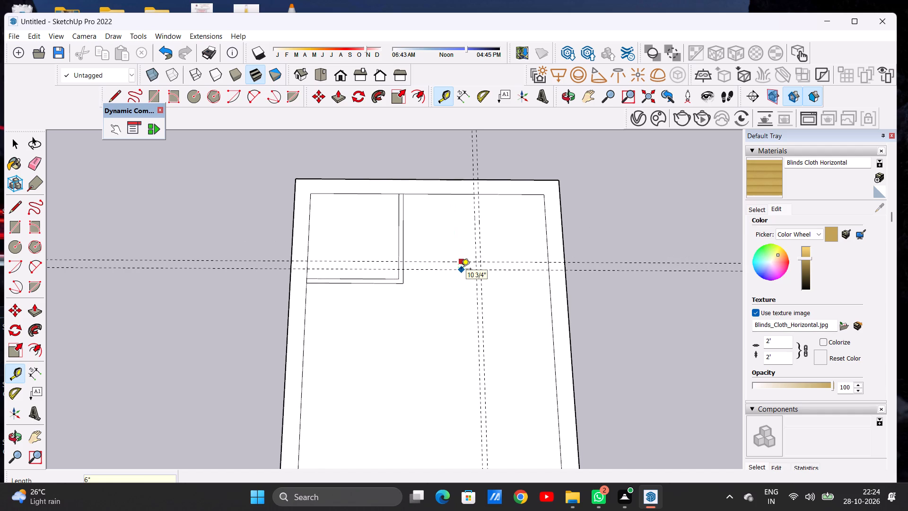
key("space")
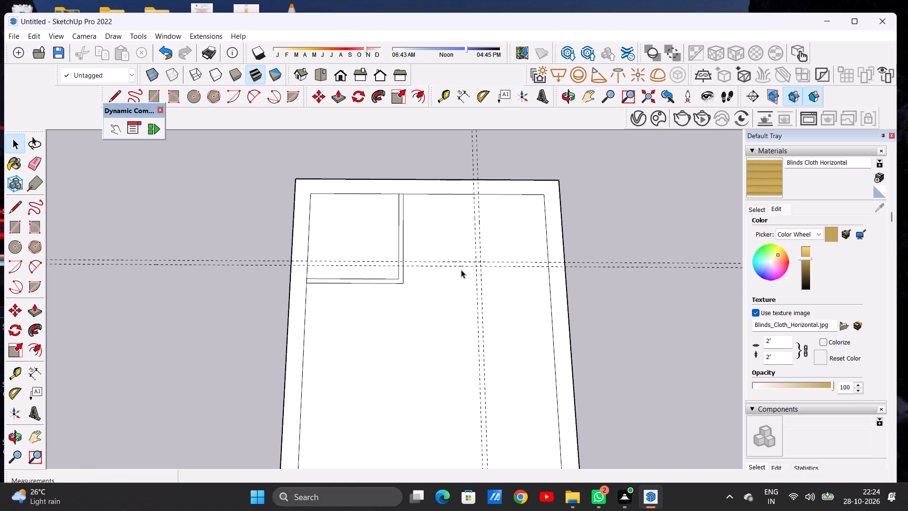
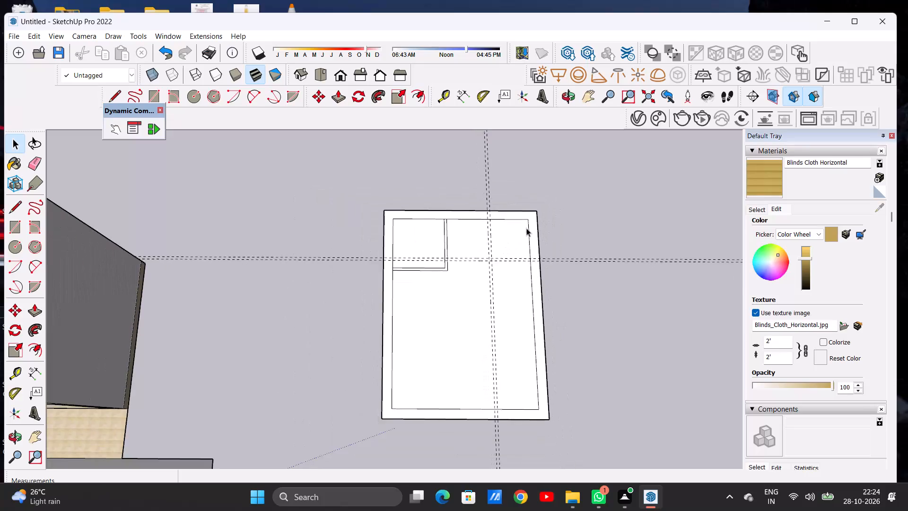
Draw the 8' room's outer partition lines along the outer guides, 8'6" from the far inner edge and 8'6" across to the corner room's partition.
scroll(526, 229, "up", 7)
key("l")
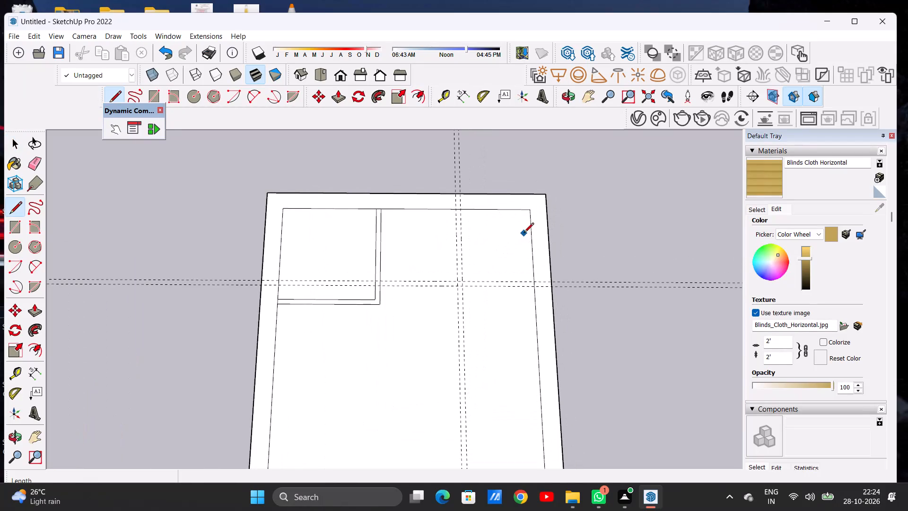
middle_click_drag(523, 231, 511, 225)
scroll(470, 220, "up", 9)
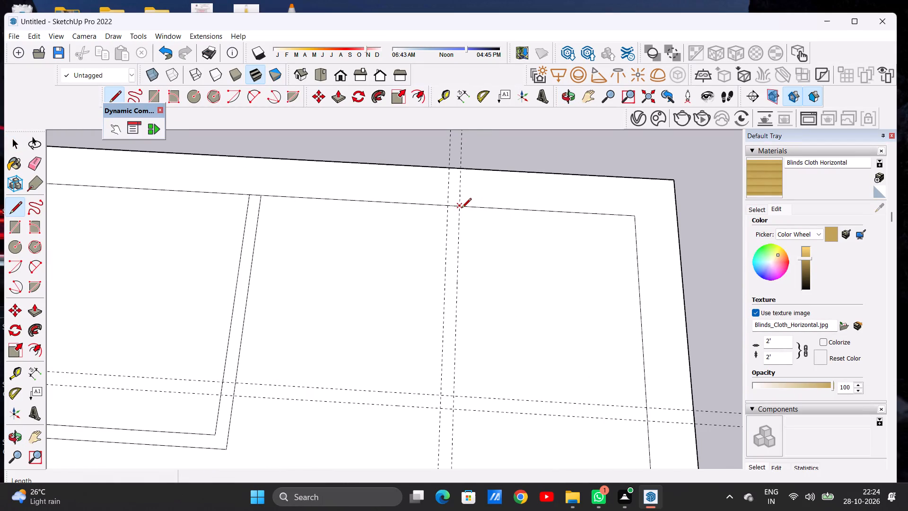
left_click(462, 209)
scroll(505, 214, "down", 11)
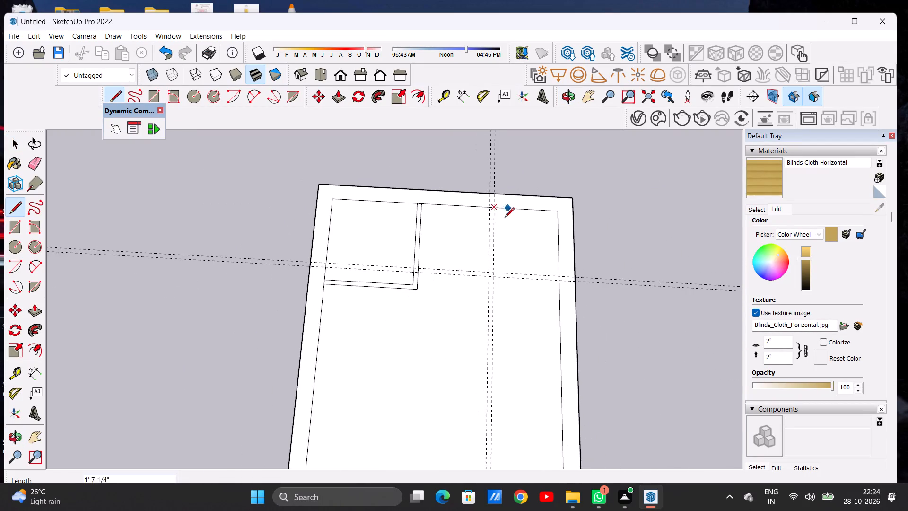
scroll(493, 278, "up", 3)
scroll(493, 284, "down", 1)
scroll(493, 284, "up", 6)
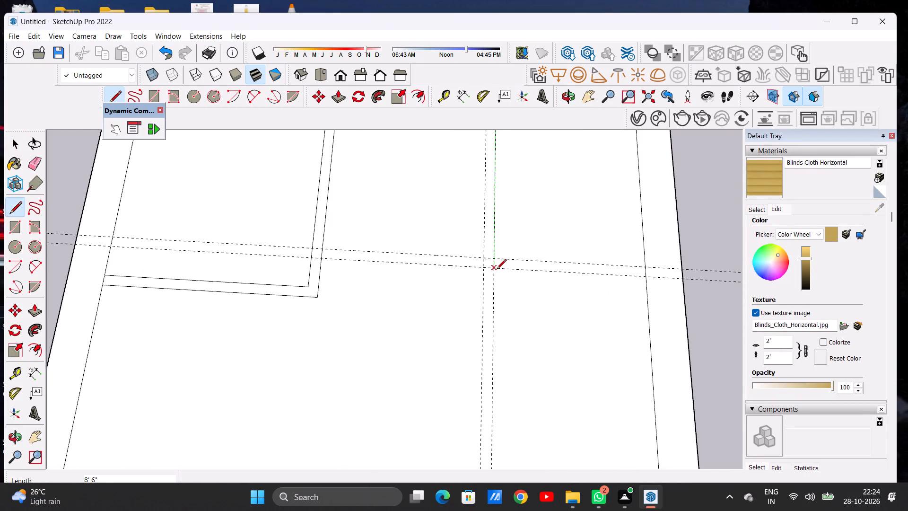
left_click(497, 270)
scroll(602, 267, "down", 5)
scroll(602, 267, "up", 1)
scroll(426, 259, "up", 4)
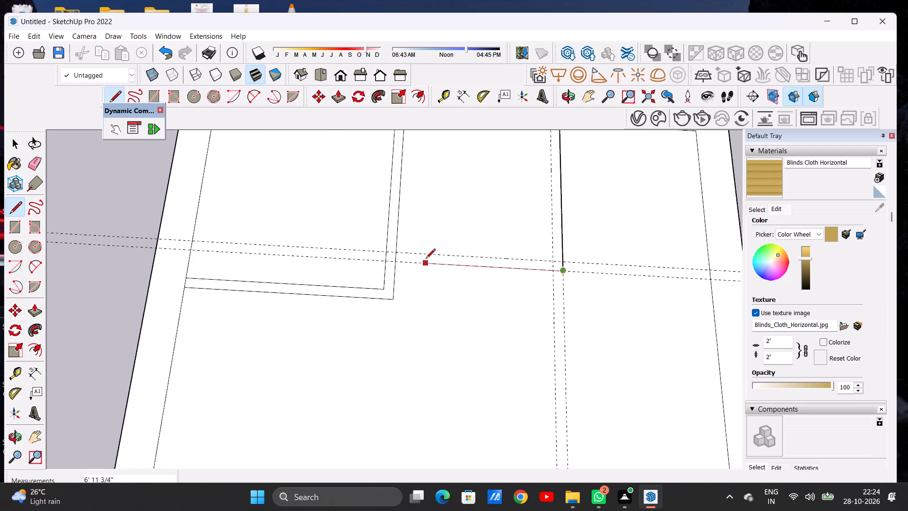
scroll(409, 253, "up", 9)
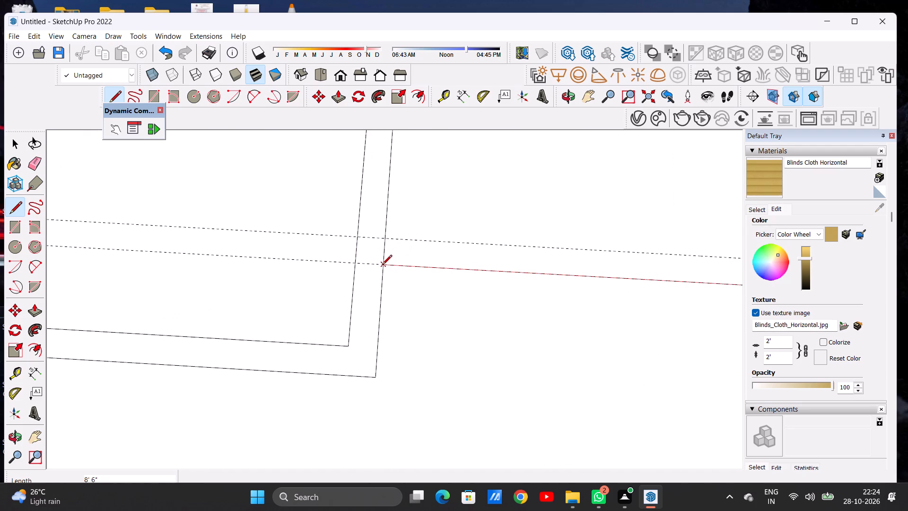
left_click(382, 265)
Draw the 8' room's inner partition lines along the inner guides, 8' from the far inner edge and 8' across to the corner room's partition.
scroll(437, 265, "down", 19)
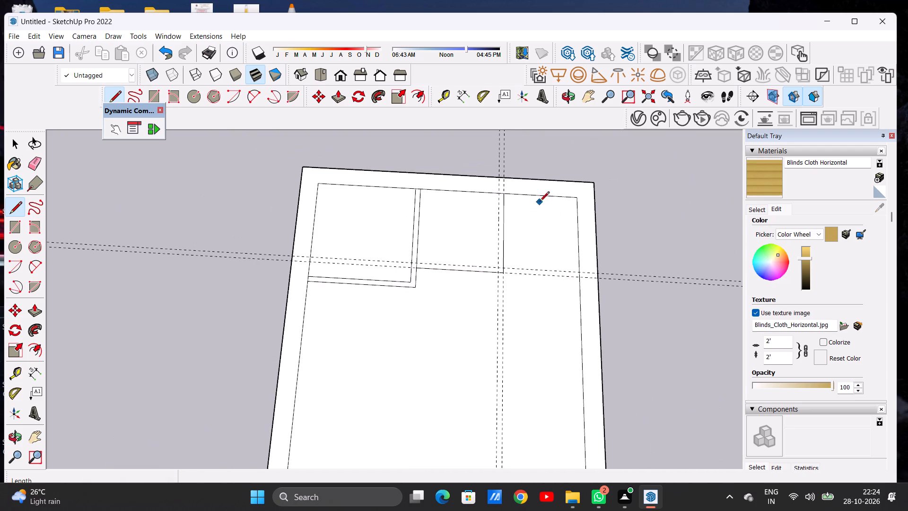
scroll(501, 197, "up", 9)
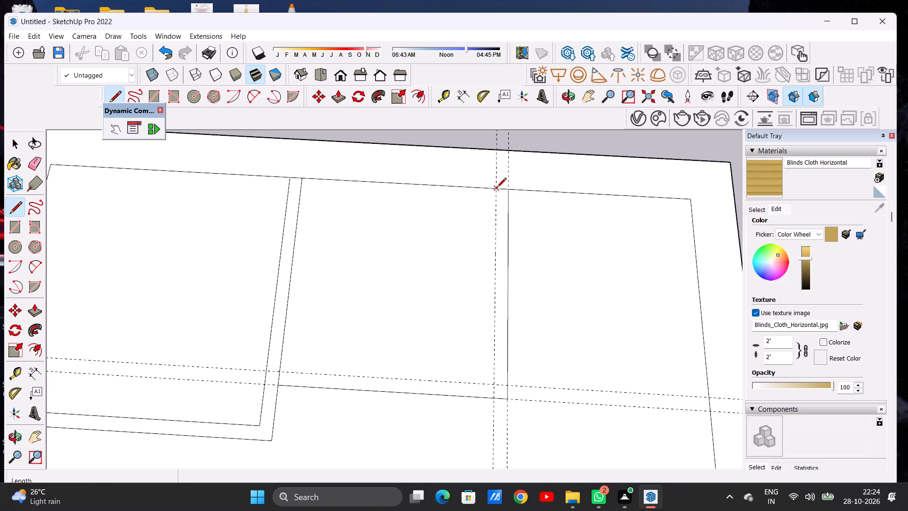
left_click(497, 188)
scroll(499, 200, "down", 10)
scroll(492, 271, "up", 2)
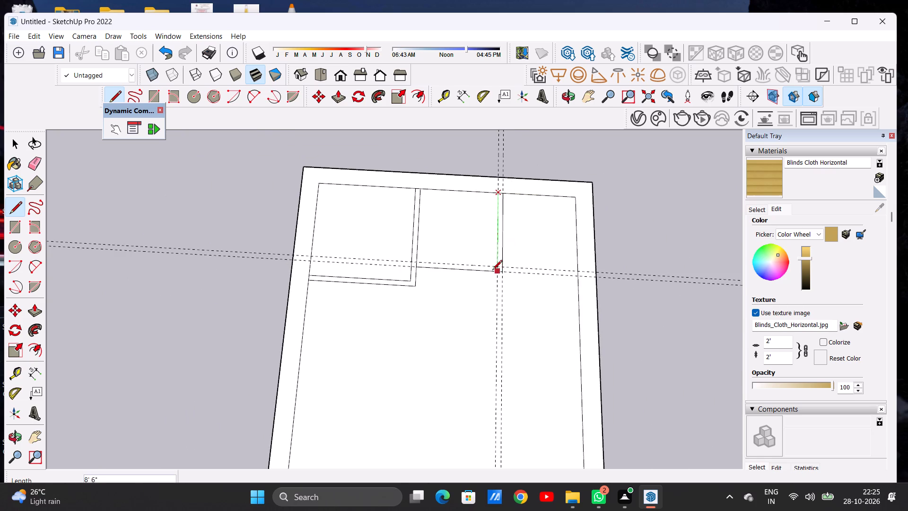
scroll(492, 271, "up", 3)
scroll(492, 271, "down", 1)
scroll(496, 268, "up", 6)
left_click(505, 261)
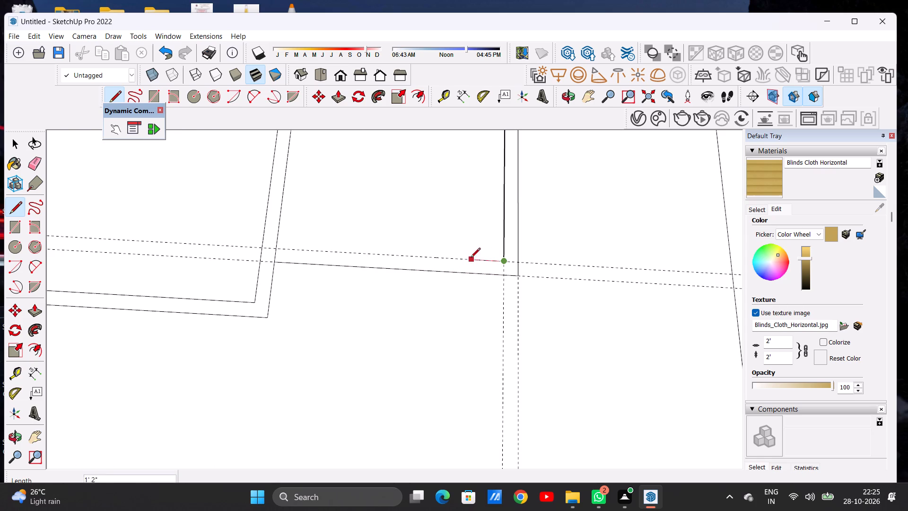
scroll(528, 260, "down", 9)
scroll(425, 253, "up", 9)
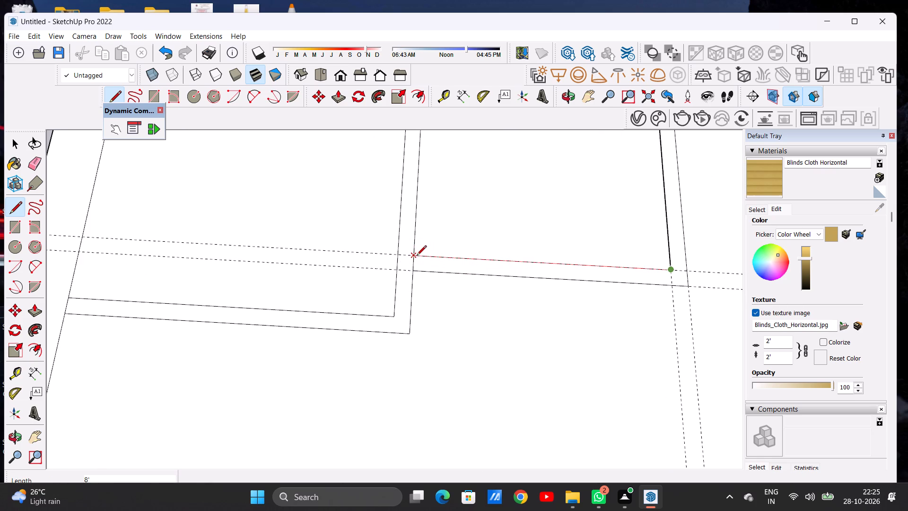
left_click(417, 255)
key("space")
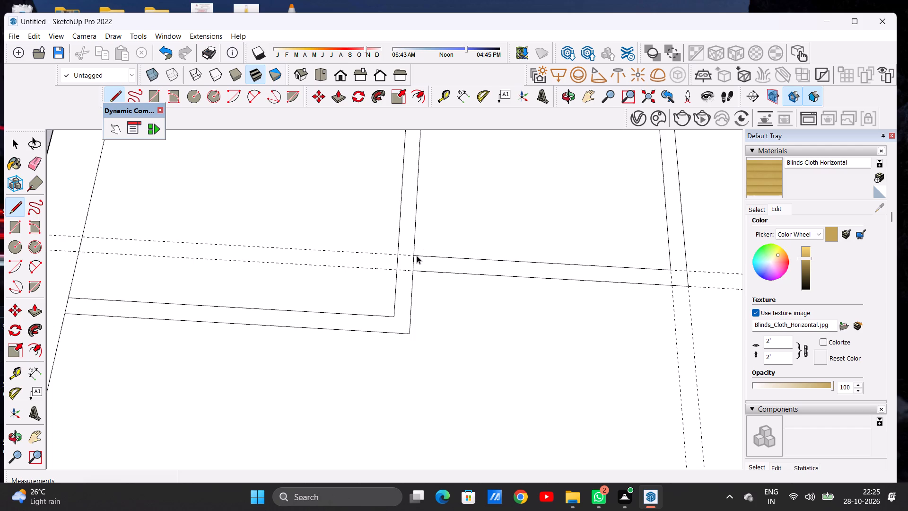
scroll(417, 255, "down", 7)
key("space")
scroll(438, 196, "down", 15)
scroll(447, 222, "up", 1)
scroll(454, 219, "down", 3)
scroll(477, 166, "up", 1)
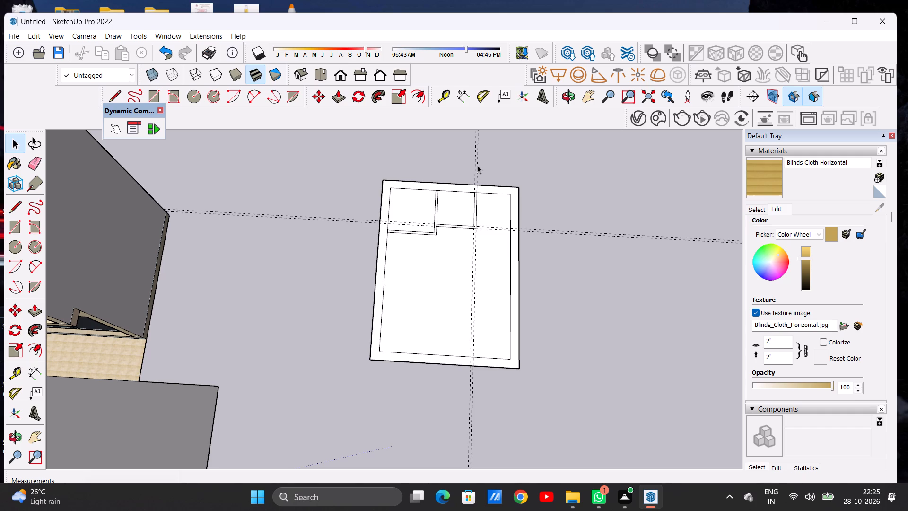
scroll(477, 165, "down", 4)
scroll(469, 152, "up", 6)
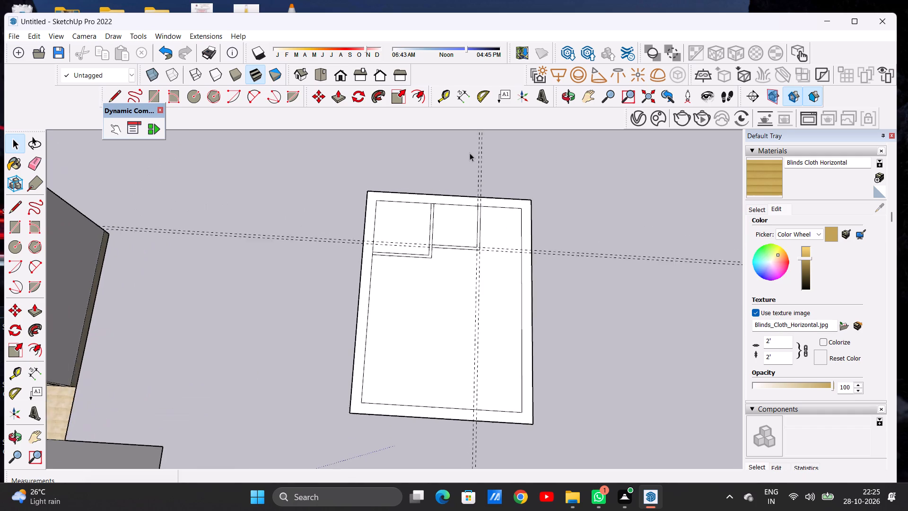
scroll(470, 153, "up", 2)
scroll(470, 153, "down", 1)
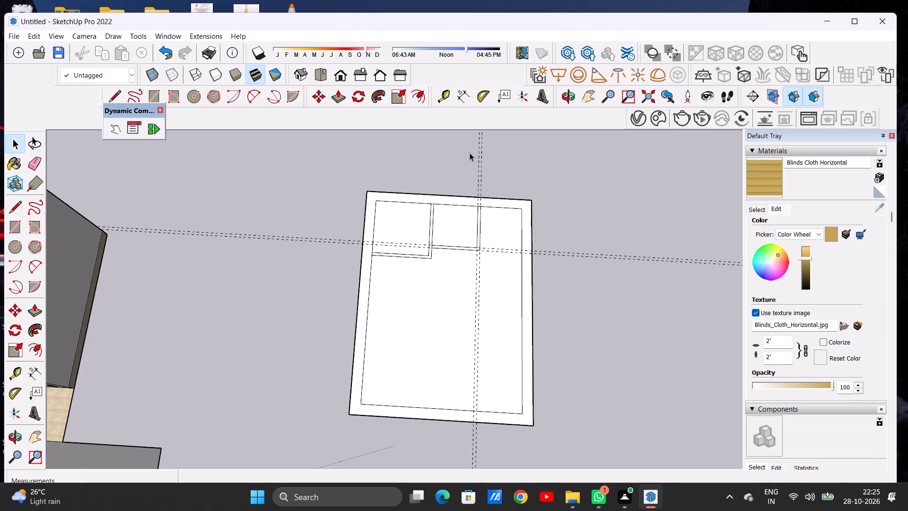
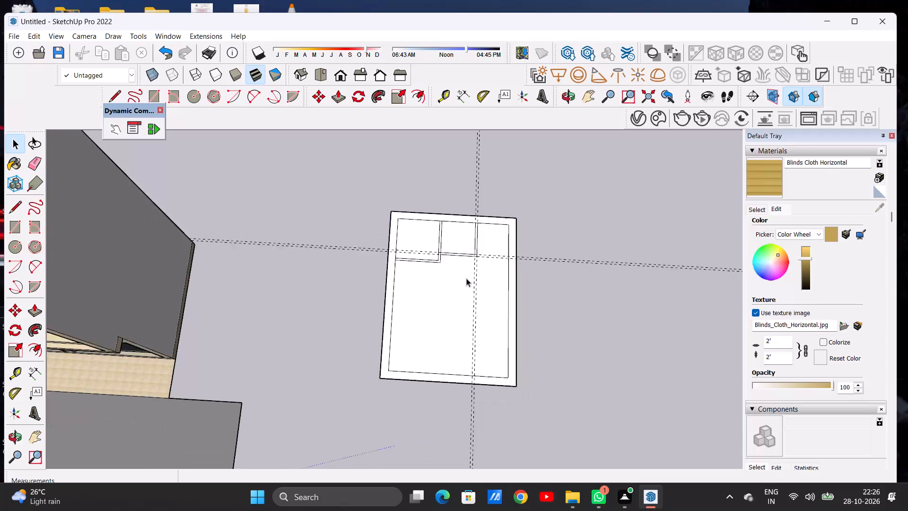
Erase the two pairs of crossing guides left over from the 8' room's partitions.
scroll(462, 217, "up", 9)
key("e")
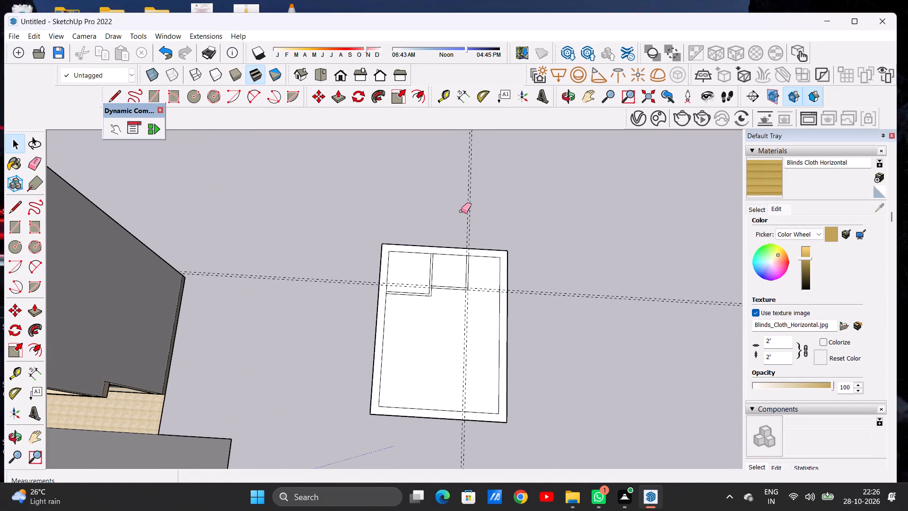
left_click_drag(461, 209, 478, 208)
left_click_drag(559, 263, 560, 304)
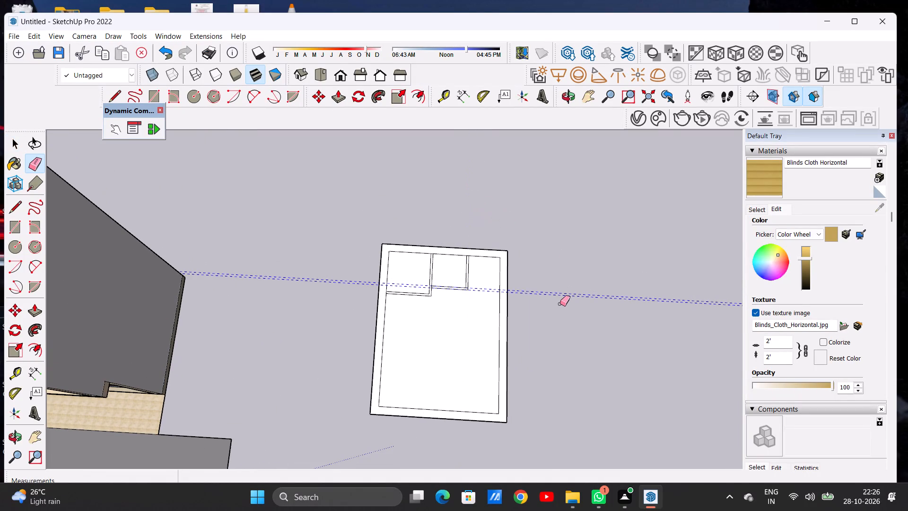
key("space")
Place a guide 6' from the far inner edge beside the 8' room, and a second guide 6" beyond it.
scroll(511, 319, "down", 4)
scroll(511, 320, "up", 1)
scroll(511, 320, "down", 3)
scroll(530, 284, "down", 5)
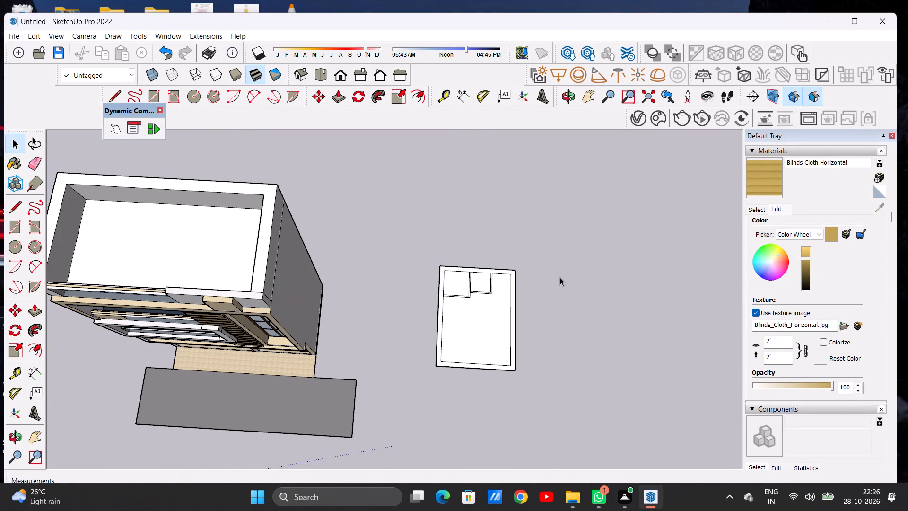
scroll(466, 301, "up", 9)
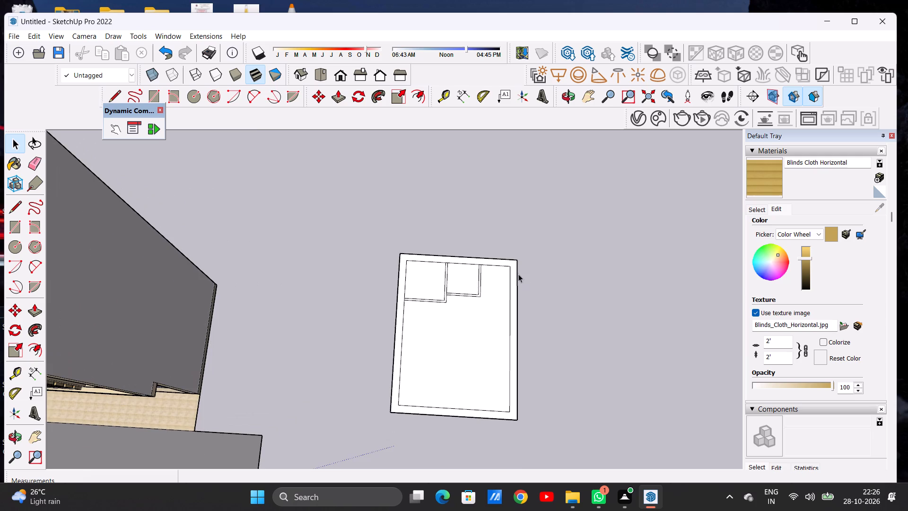
scroll(518, 274, "up", 4)
middle_click_drag(469, 276, 476, 297)
scroll(484, 284, "up", 8)
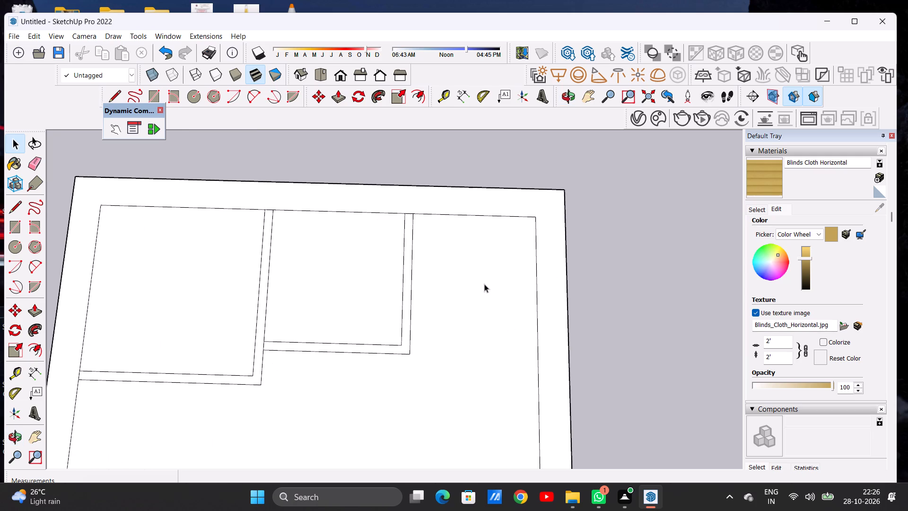
key("t")
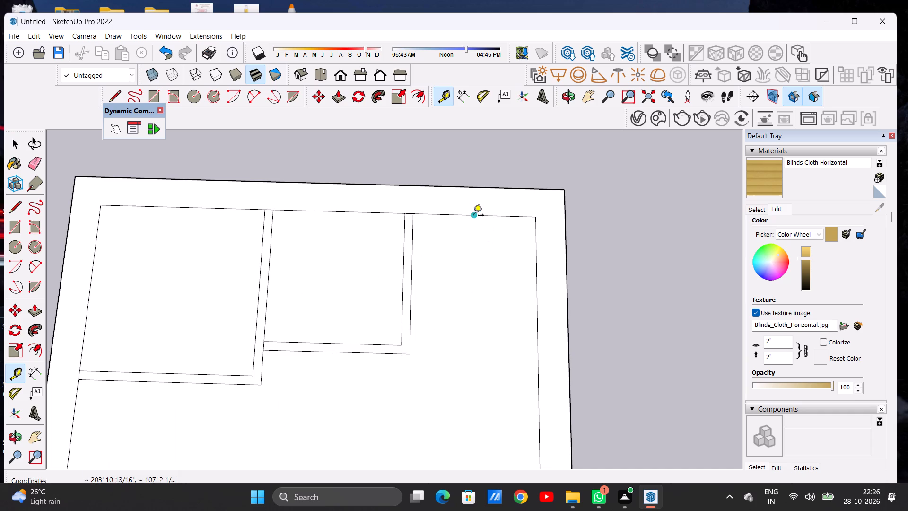
left_click(459, 217)
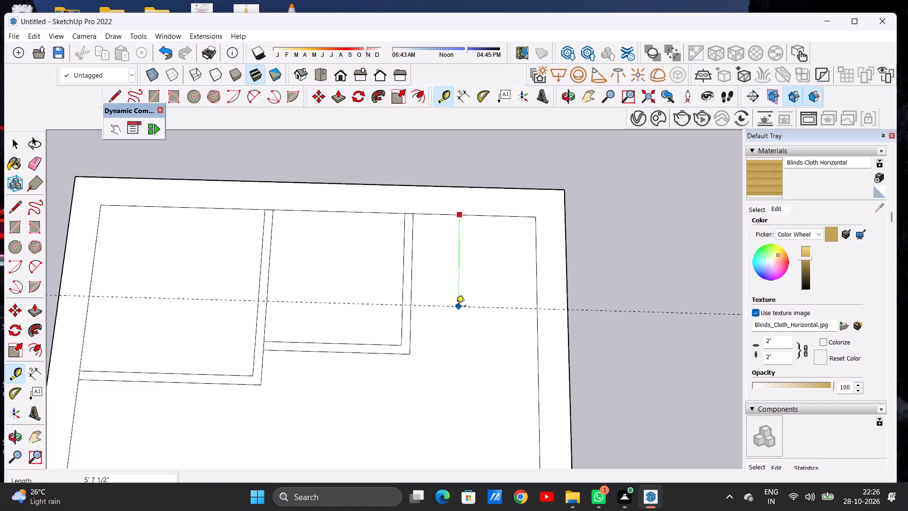
type("6'")
key("Return")
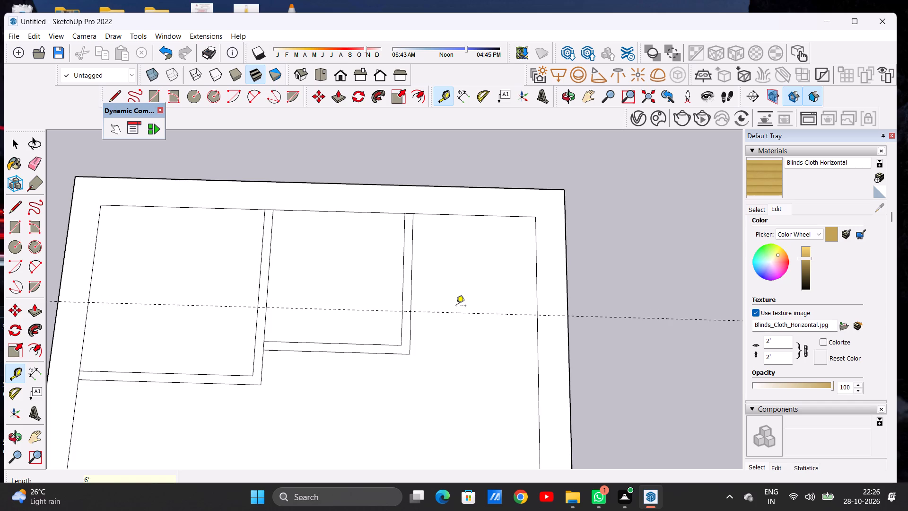
left_click(488, 314)
key("6")
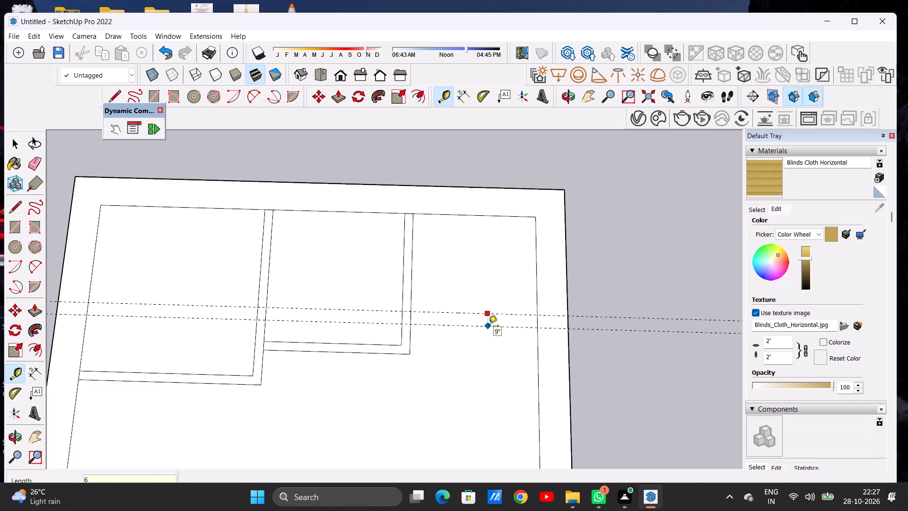
key("shift+quotedbl")
key("Return")
key("space")
Draw two partition lines about 7'5" long along the guides, from the 8' room's outer partition line to the opposite inner edge.
type("L")
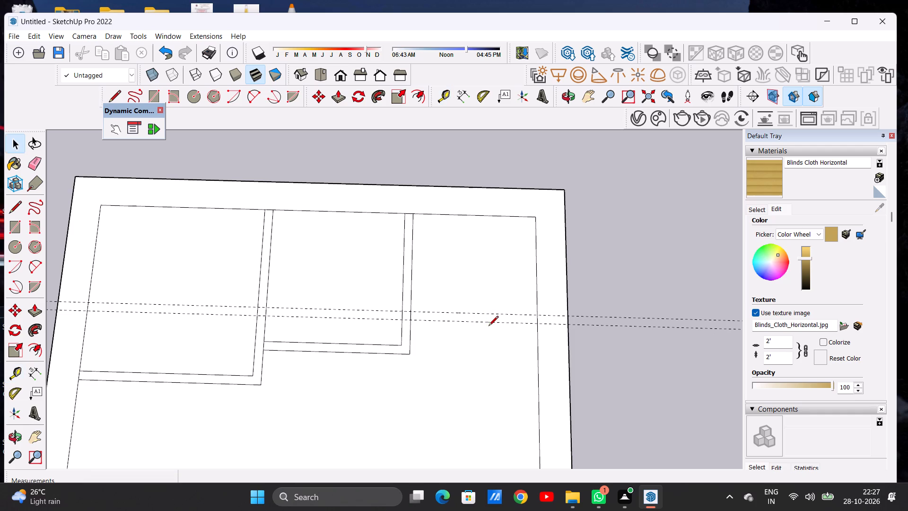
scroll(489, 326, "up", 2)
left_click(391, 311)
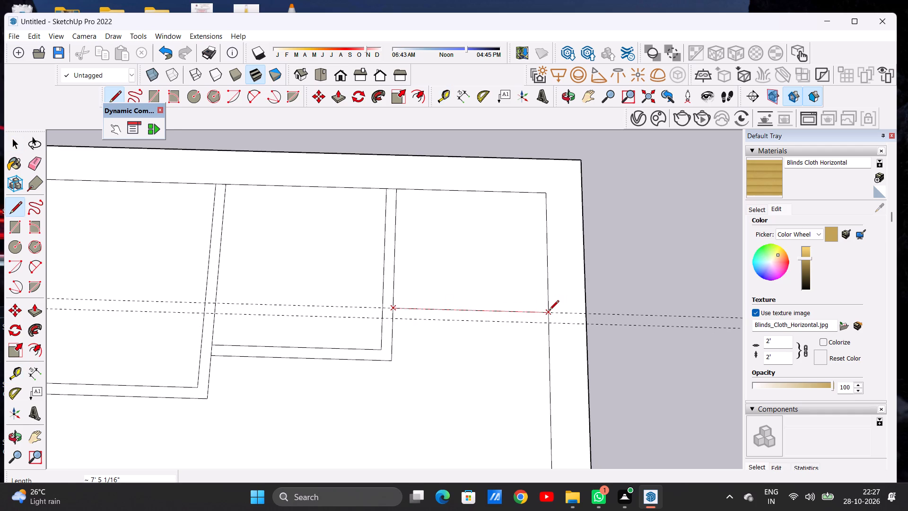
left_click(549, 311)
left_click(394, 320)
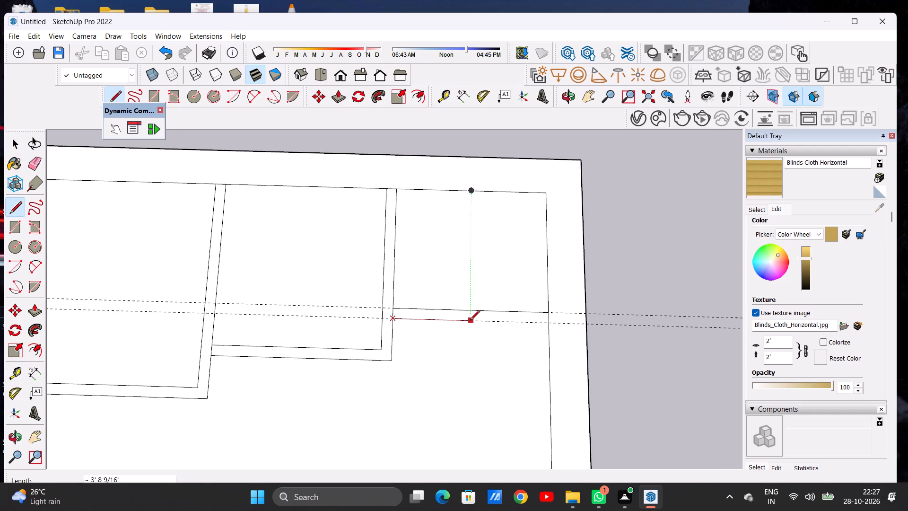
left_click(549, 323)
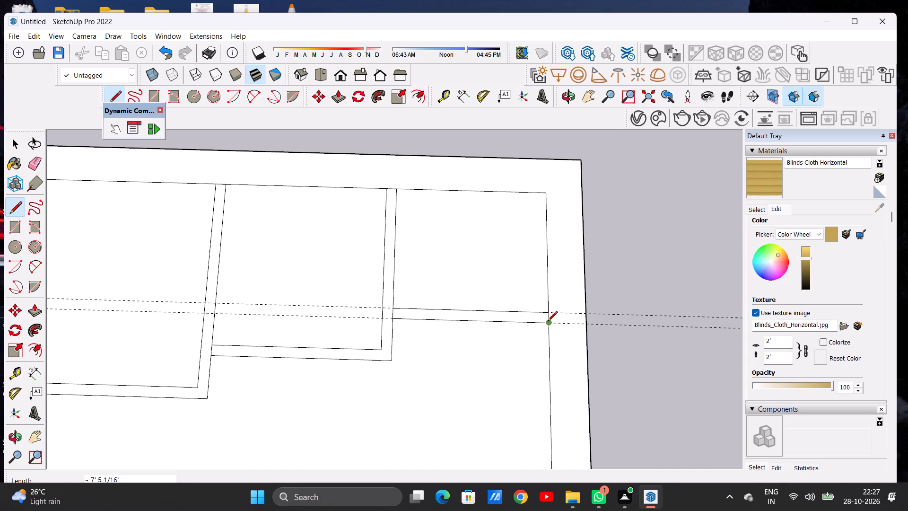
key("space")
Erase the two guides used for the 6' room's partition.
type("E")
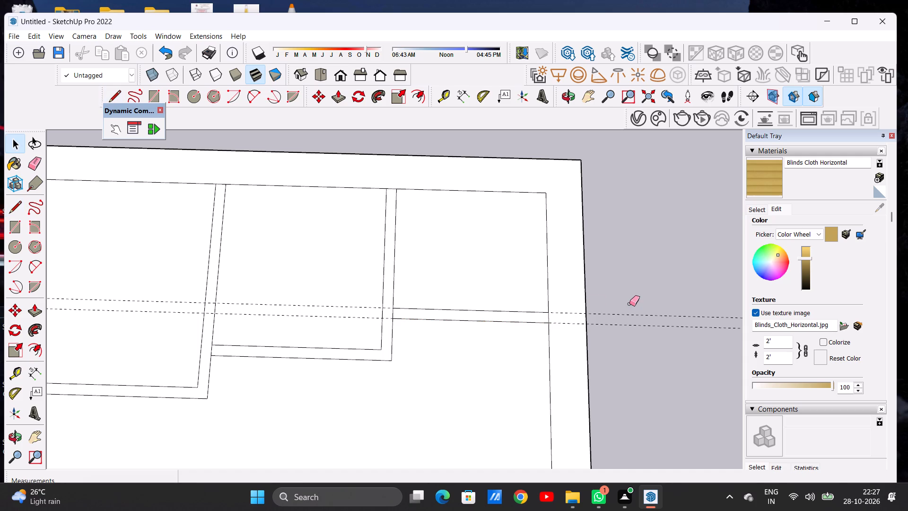
left_click_drag(632, 308, 638, 335)
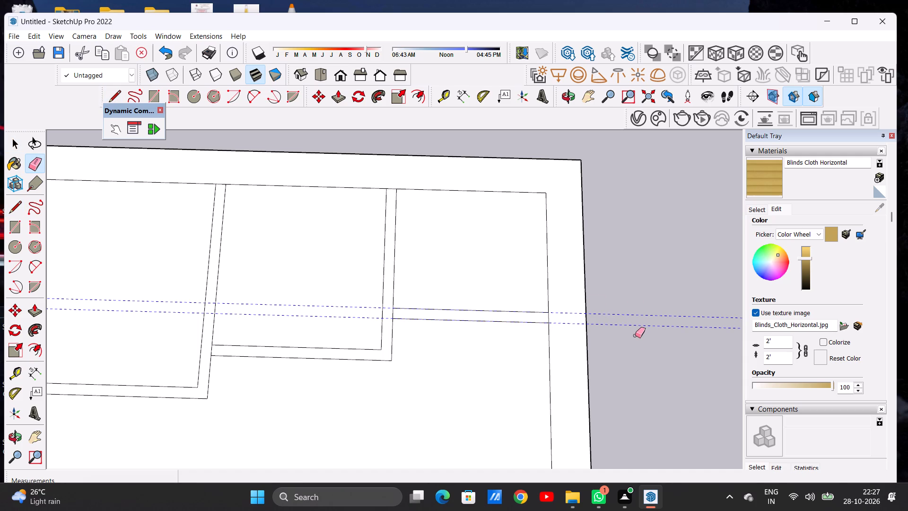
key("space")
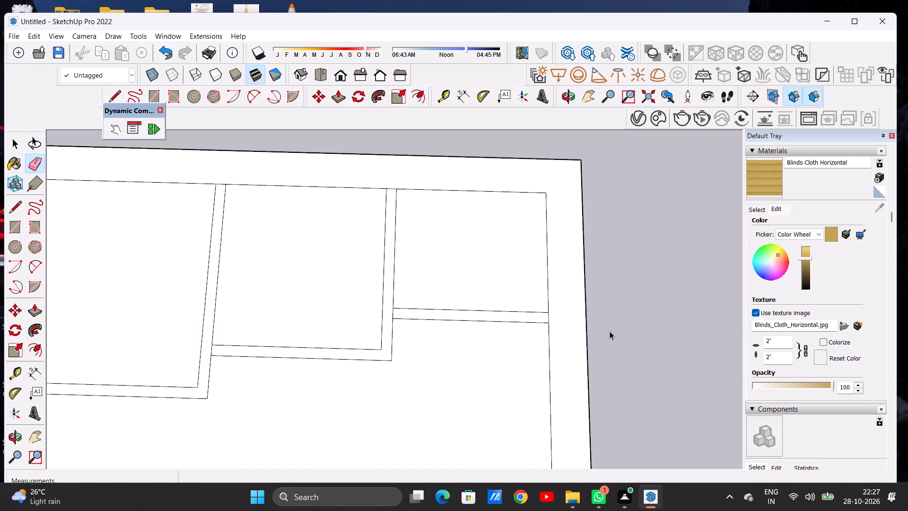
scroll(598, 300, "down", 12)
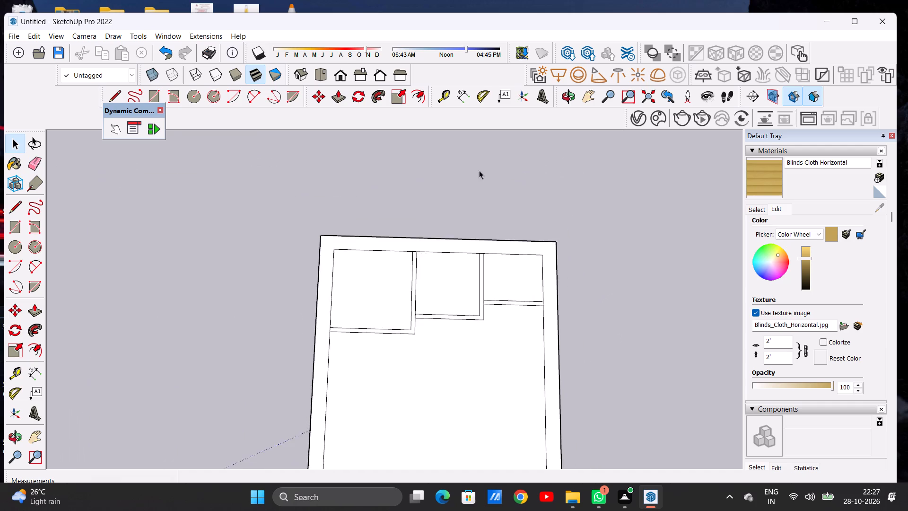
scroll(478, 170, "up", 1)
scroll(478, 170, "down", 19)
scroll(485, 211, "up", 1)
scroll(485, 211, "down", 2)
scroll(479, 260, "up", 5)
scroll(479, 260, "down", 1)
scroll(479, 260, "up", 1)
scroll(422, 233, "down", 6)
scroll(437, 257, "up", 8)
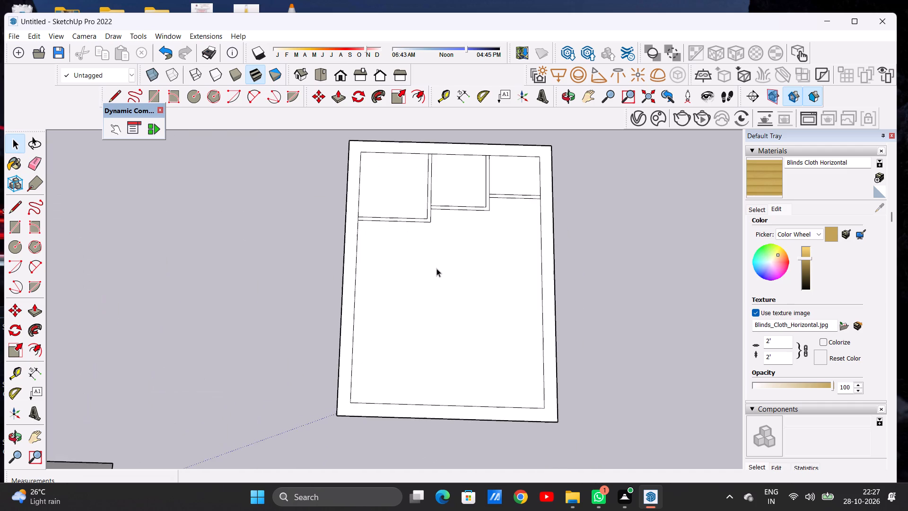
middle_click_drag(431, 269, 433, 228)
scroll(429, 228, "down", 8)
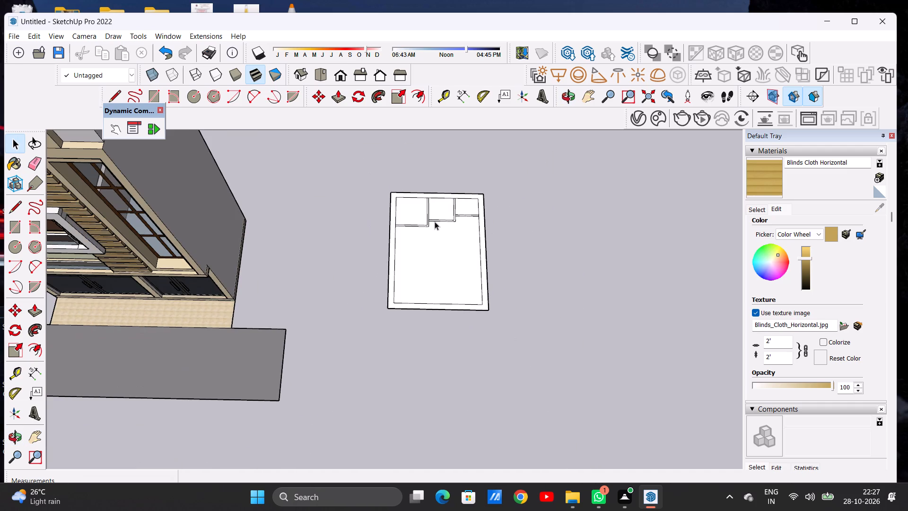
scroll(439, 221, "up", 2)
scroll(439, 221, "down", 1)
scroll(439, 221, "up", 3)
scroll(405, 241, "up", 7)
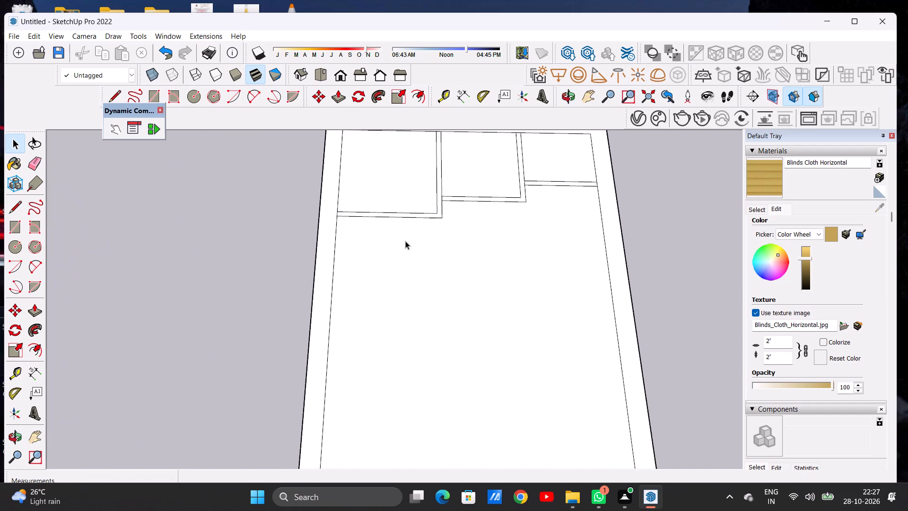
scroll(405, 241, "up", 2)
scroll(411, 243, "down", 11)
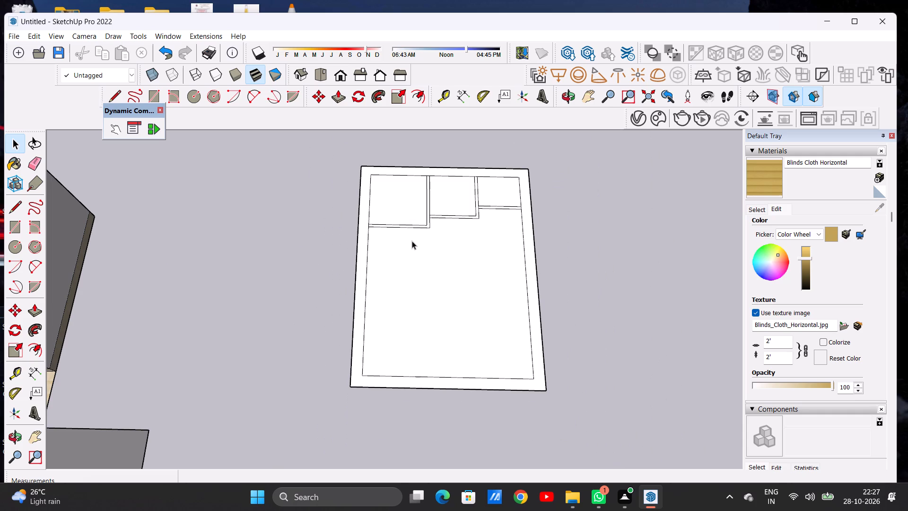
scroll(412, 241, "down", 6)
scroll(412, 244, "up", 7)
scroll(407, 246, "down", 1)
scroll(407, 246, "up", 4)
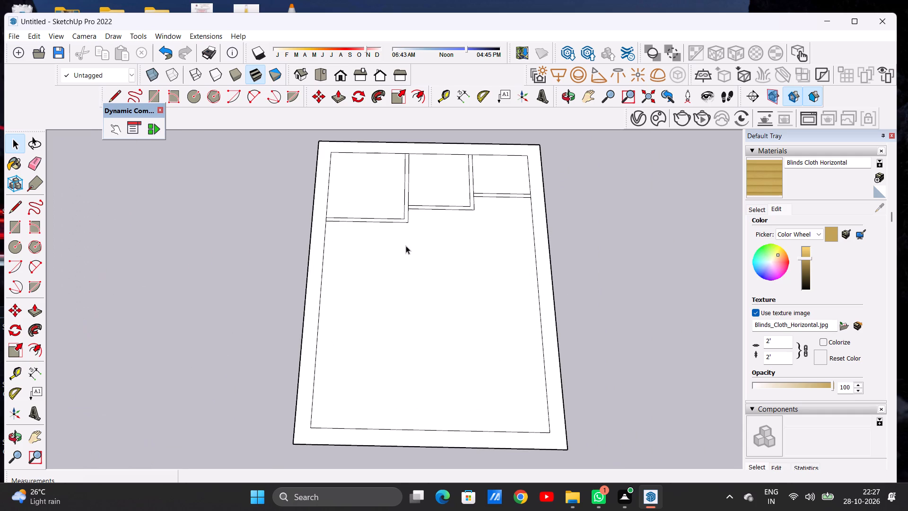
Place a guide 10' from the building-side inner edge below the corner room, and a second guide 6" beyond it.
key("t")
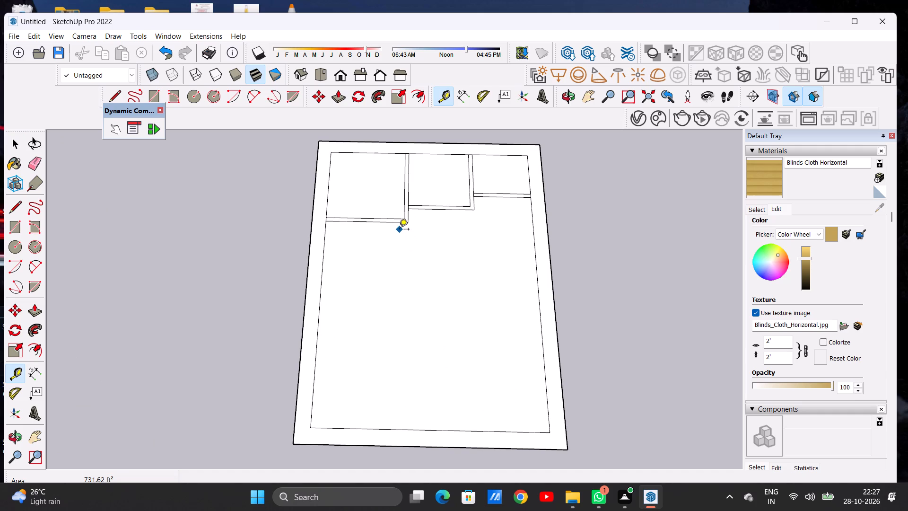
scroll(342, 267, "up", 4)
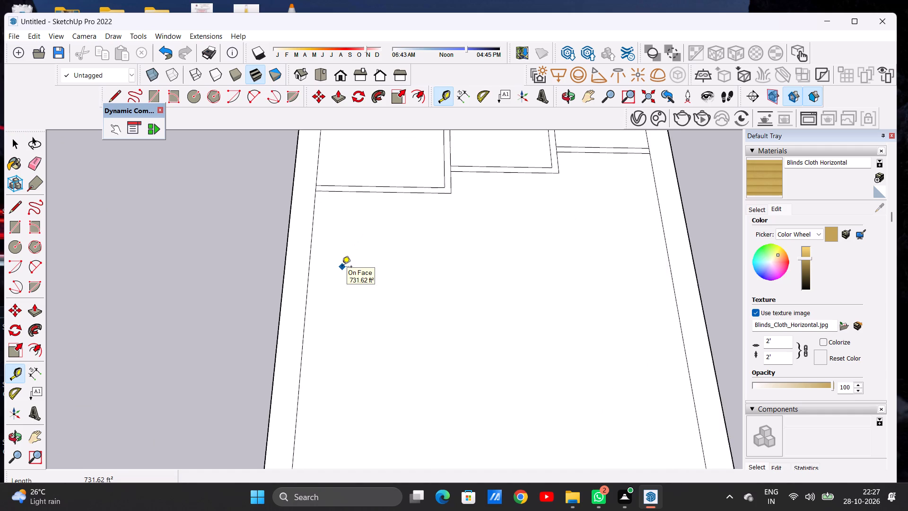
scroll(342, 267, "up", 2)
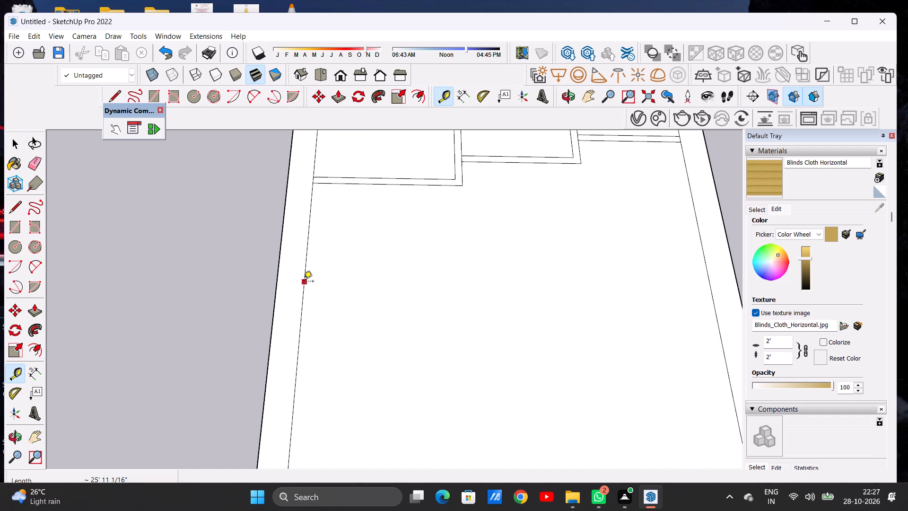
left_click(304, 282)
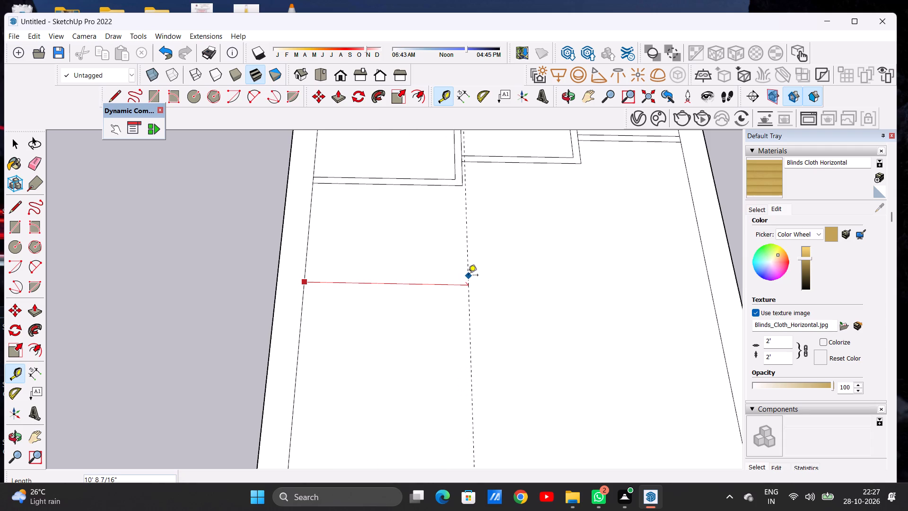
key("1")
type("0'")
key("Return")
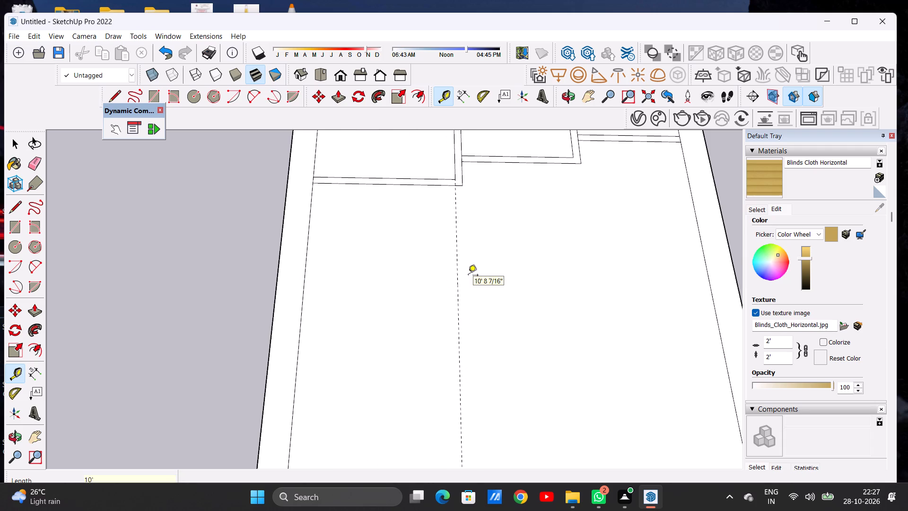
left_click(456, 270)
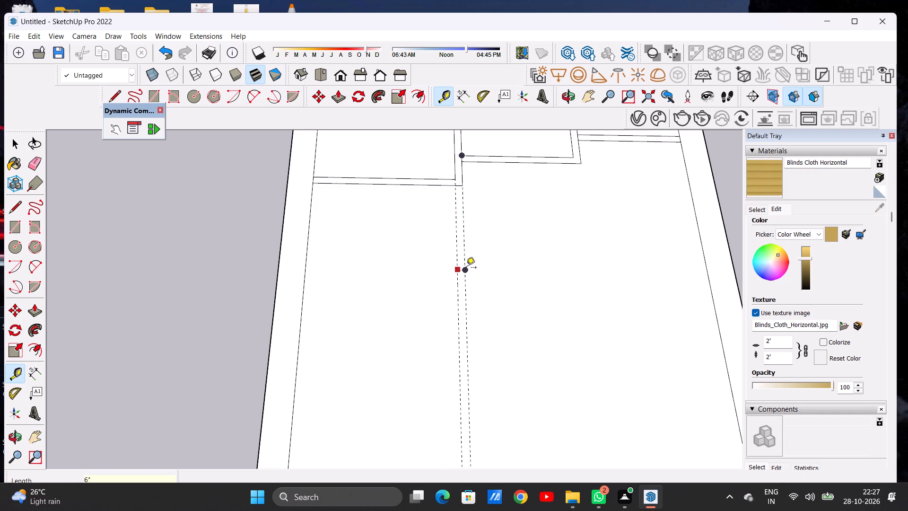
key("6")
key("shift+quotedbl")
key("Return")
Place a guide 10' from the corner room's outer partition line, and a second guide 6" beyond it.
left_click(443, 187)
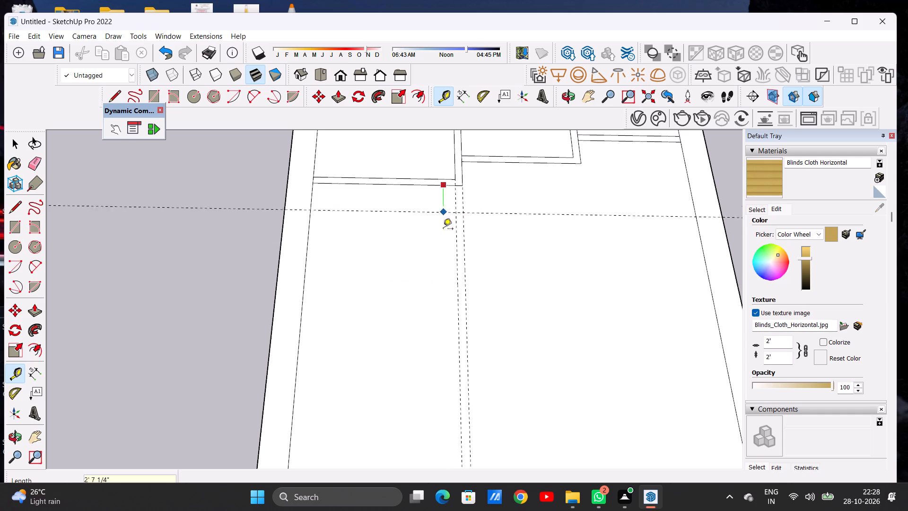
type("10")
key("apostrophe")
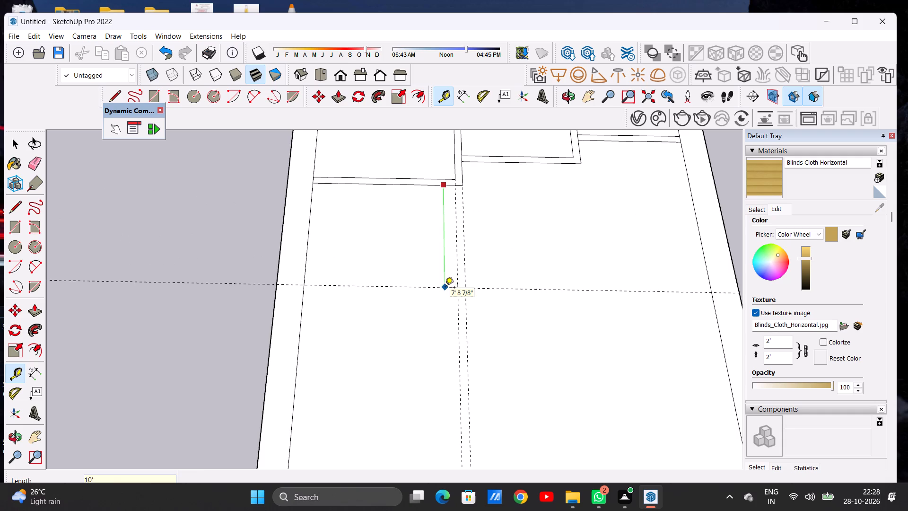
key("Return")
scroll(445, 288, "down", 5)
scroll(434, 327, "down", 1)
scroll(434, 327, "up", 2)
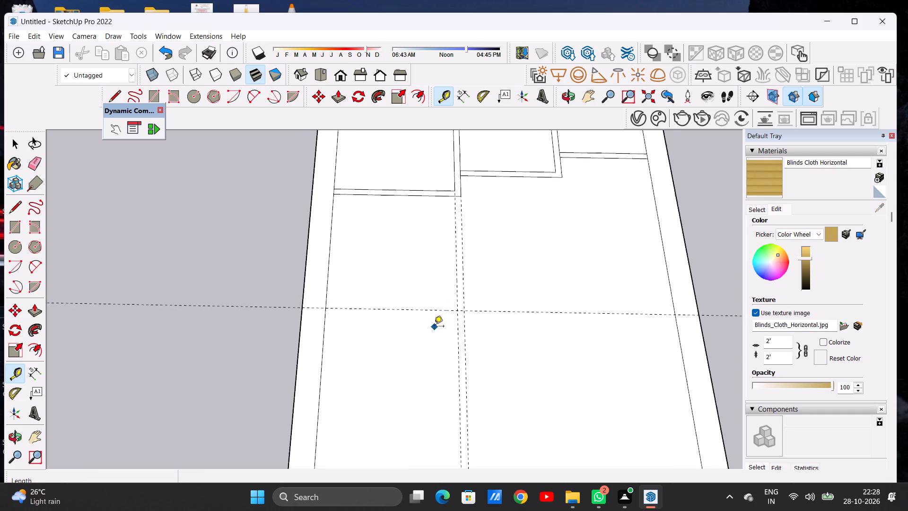
scroll(434, 327, "up", 2)
left_click(427, 307)
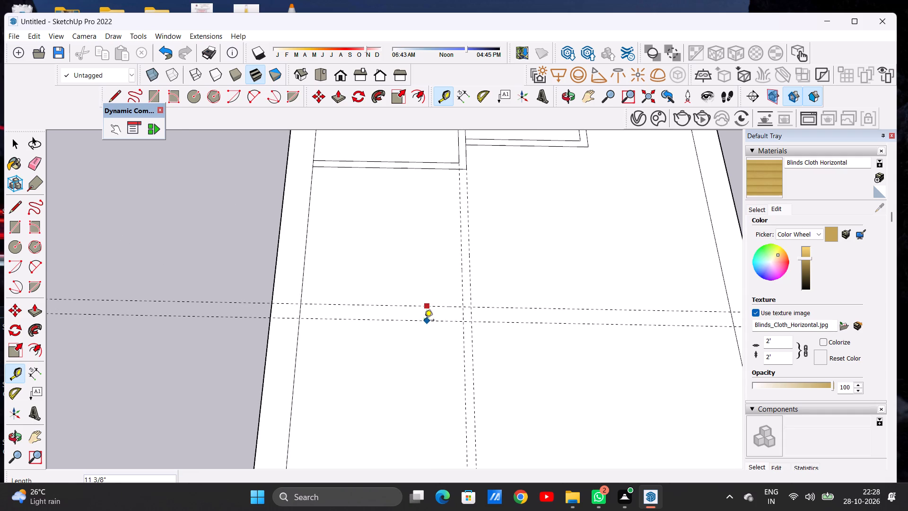
key("6")
key("shift+quotedbl")
key("Return")
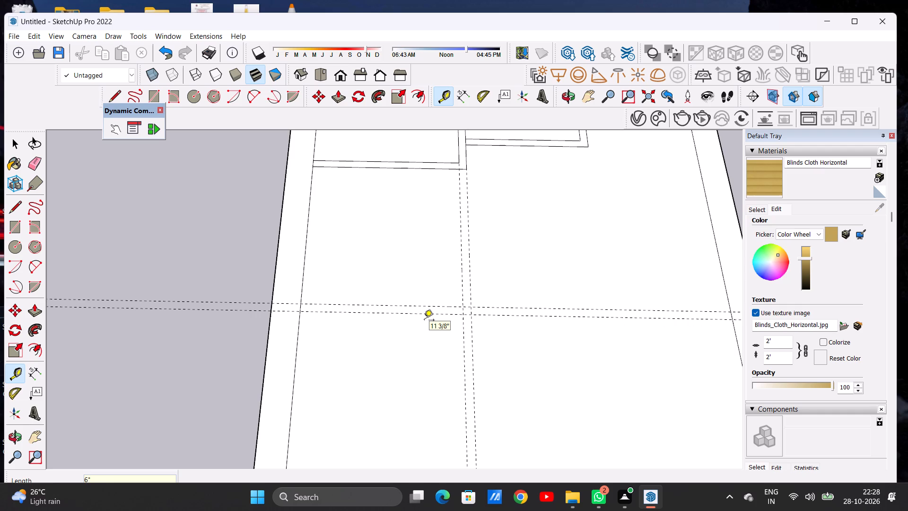
Draw the second 10' room's two outer partition lines, each 10'6" long, from the building-side inner edge to the corner room's outer partition corner.
key("space")
type("L")
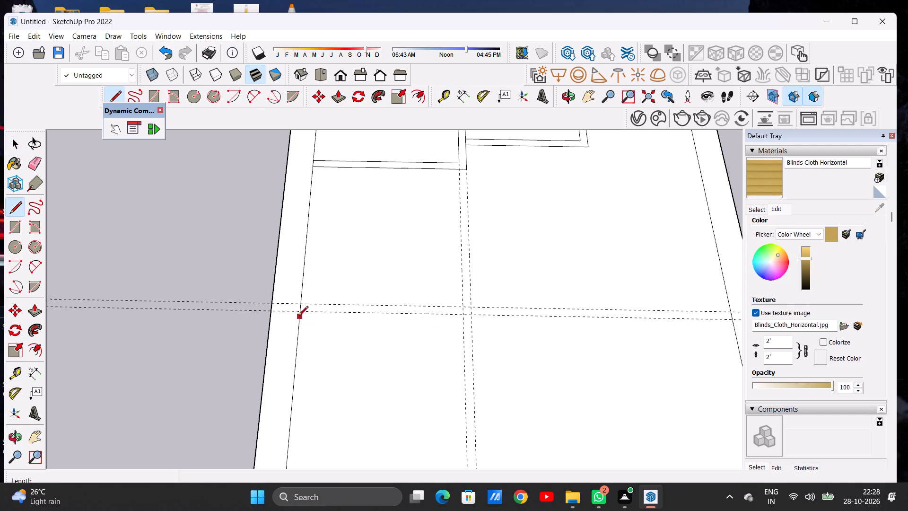
left_click(299, 313)
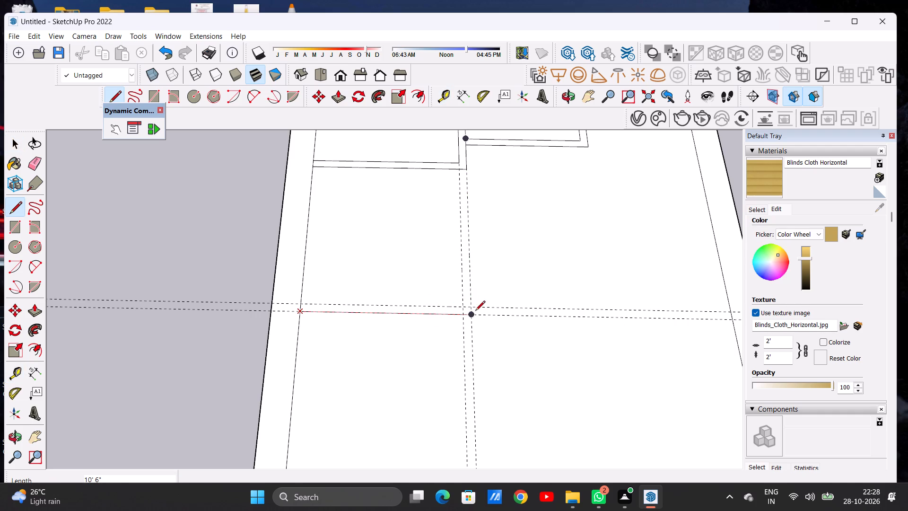
left_click(471, 316)
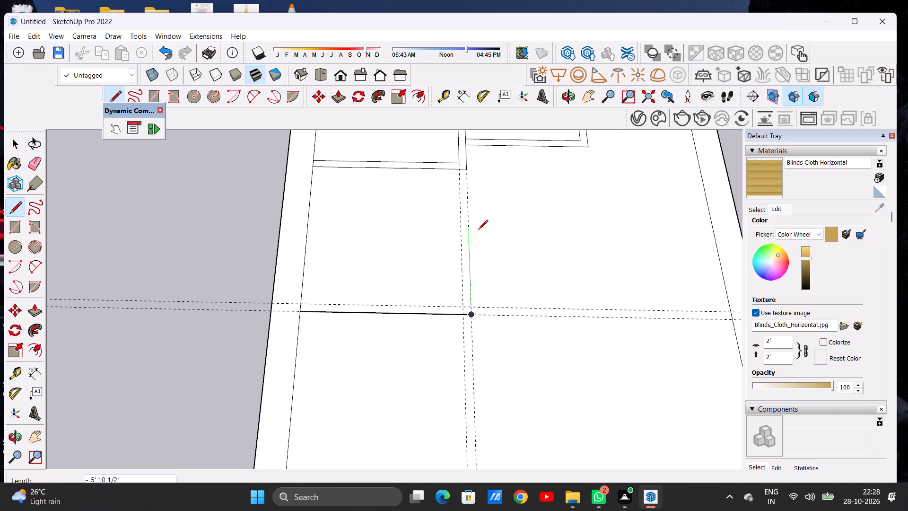
left_click(473, 313)
scroll(465, 179, "up", 6)
left_click(470, 161)
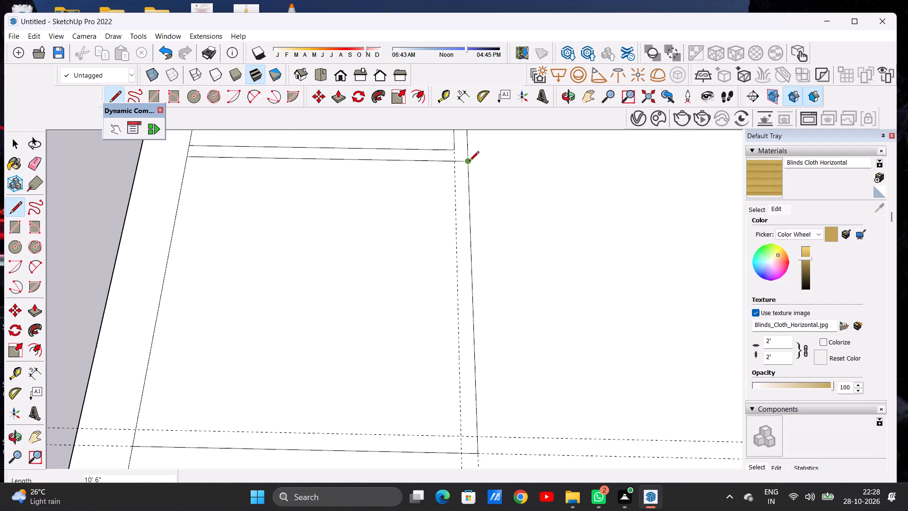
Draw the second 10' room's two inner partition lines, each 10' long, from the corner room's partition around to the building-side inner edge.
left_click(456, 164)
scroll(458, 173, "down", 2)
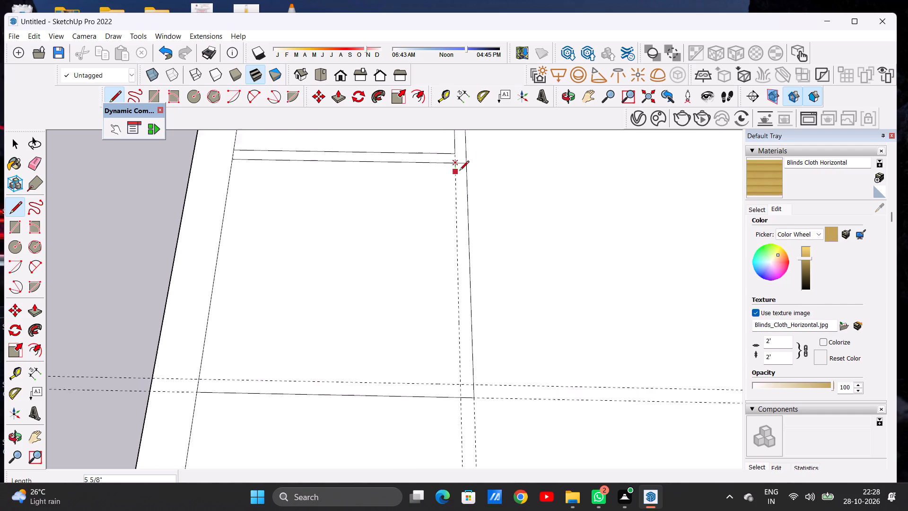
scroll(459, 171, "down", 9)
scroll(463, 266, "up", 12)
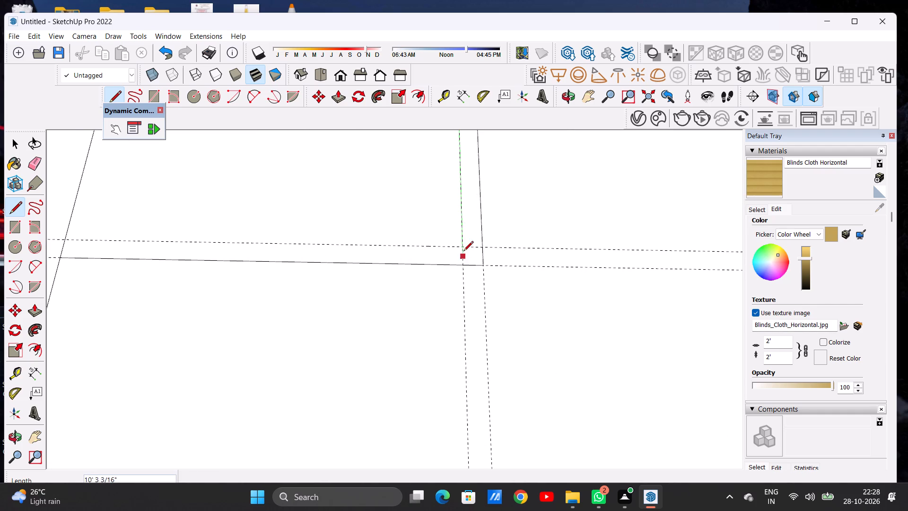
left_click(460, 247)
left_click(460, 247)
scroll(509, 237, "down", 7)
scroll(283, 243, "up", 7)
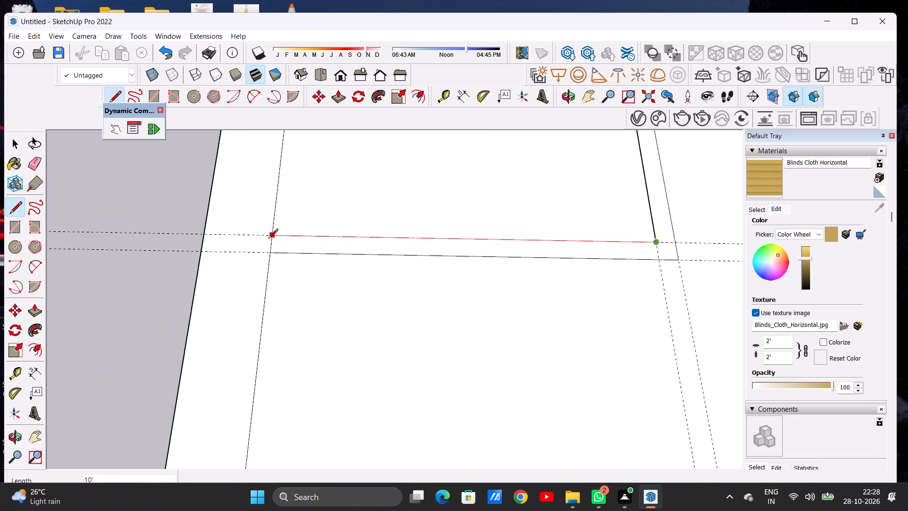
left_click(269, 236)
key("space")
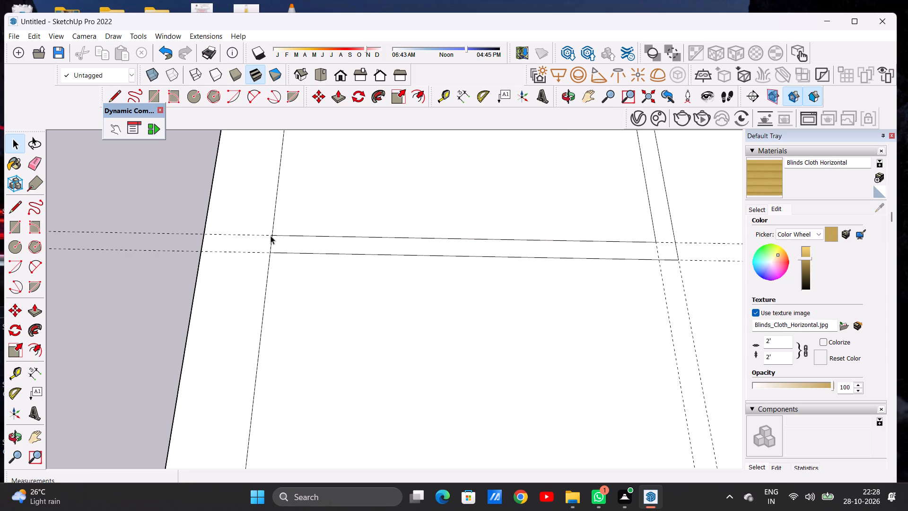
Erase the four guides used for the second 10' room's partitions.
scroll(271, 236, "down", 13)
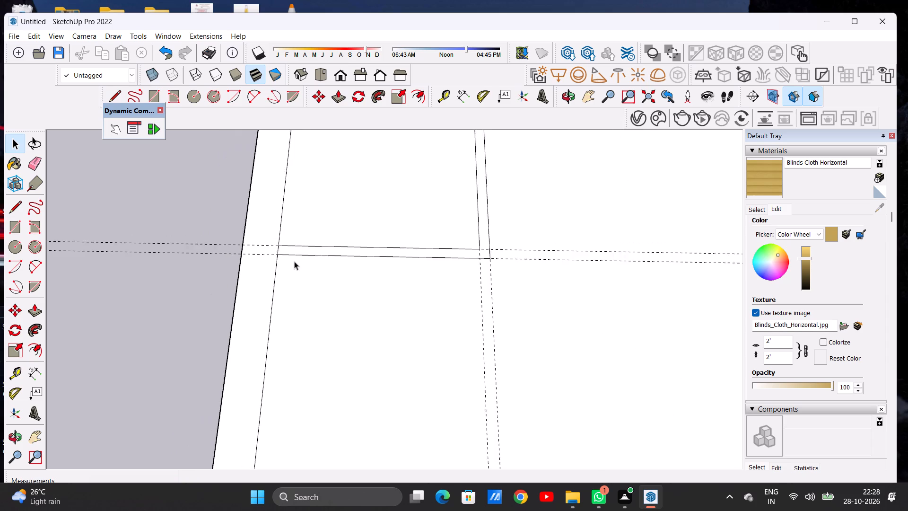
scroll(294, 261, "down", 19)
scroll(307, 247, "up", 1)
scroll(321, 161, "up", 8)
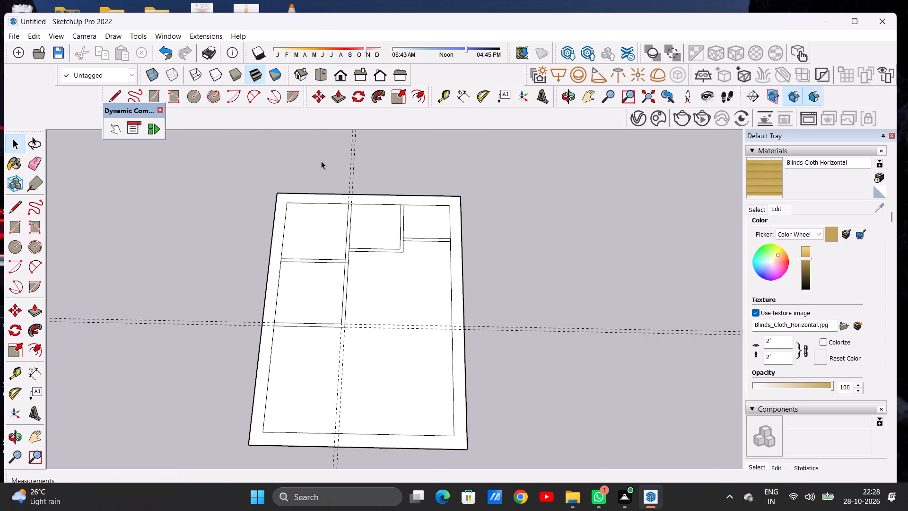
key("e")
left_click_drag(545, 317, 543, 337)
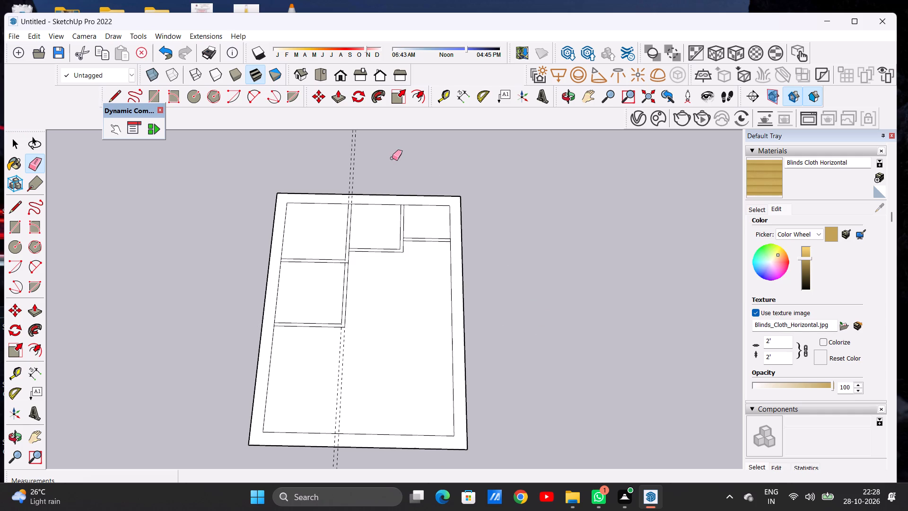
left_click_drag(349, 163, 358, 168)
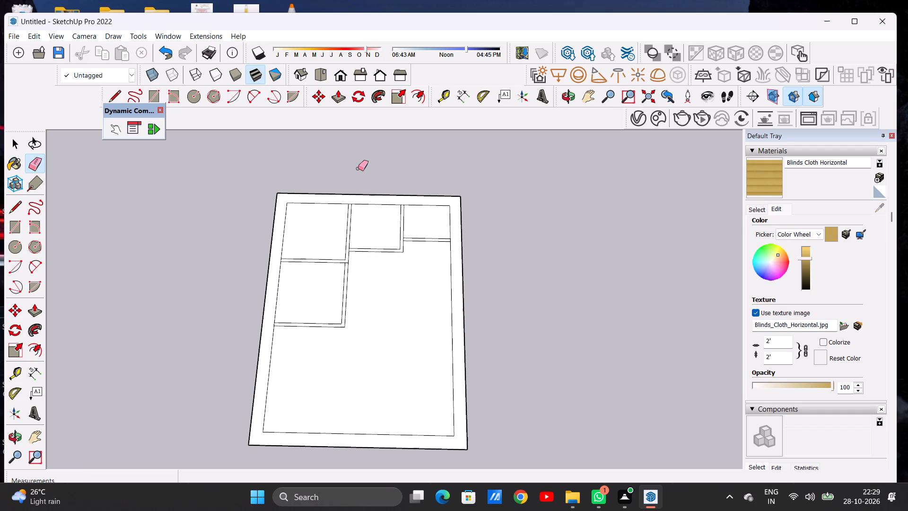
scroll(357, 223, "down", 3)
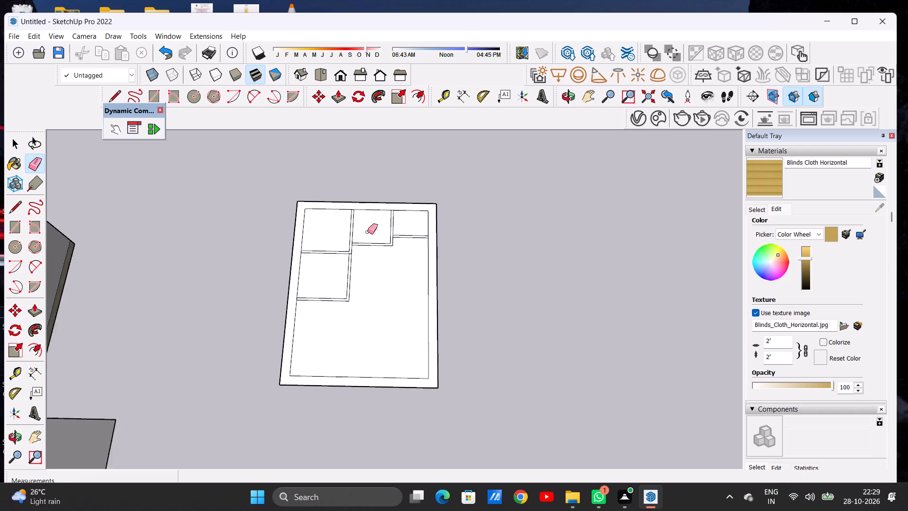
scroll(367, 232, "down", 2)
scroll(459, 223, "down", 3)
scroll(382, 252, "up", 7)
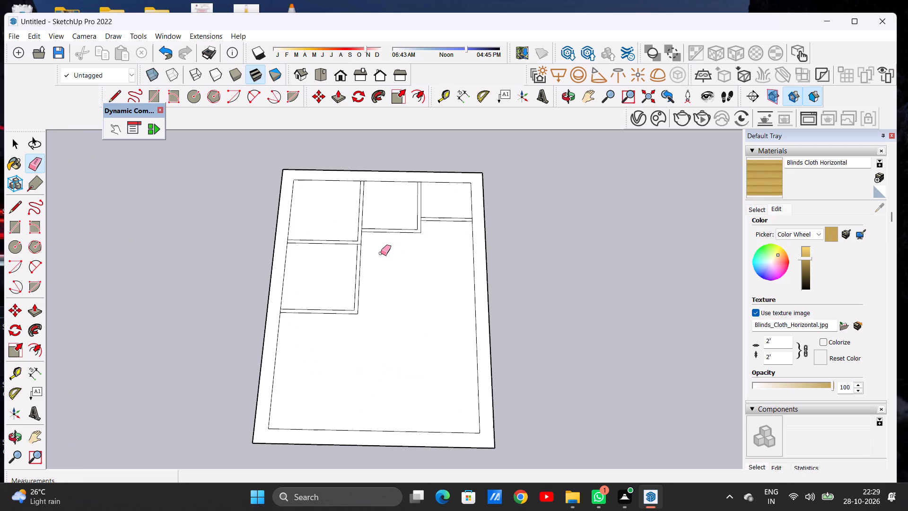
key("space")
Examine the whole floor plan, including the drawn rooms and the remaining open area.
scroll(366, 256, "down", 5)
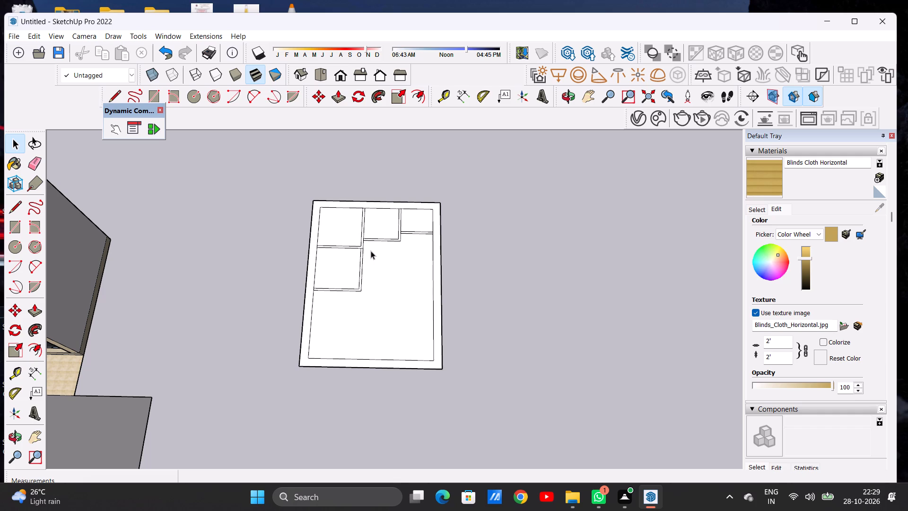
scroll(372, 249, "down", 8)
scroll(376, 269, "up", 7)
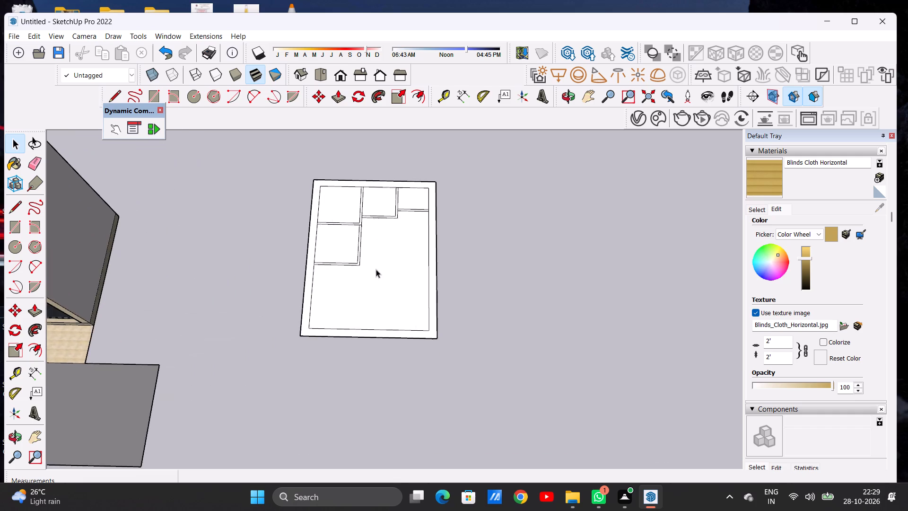
scroll(375, 247, "up", 7)
middle_click_drag(382, 259, 387, 296)
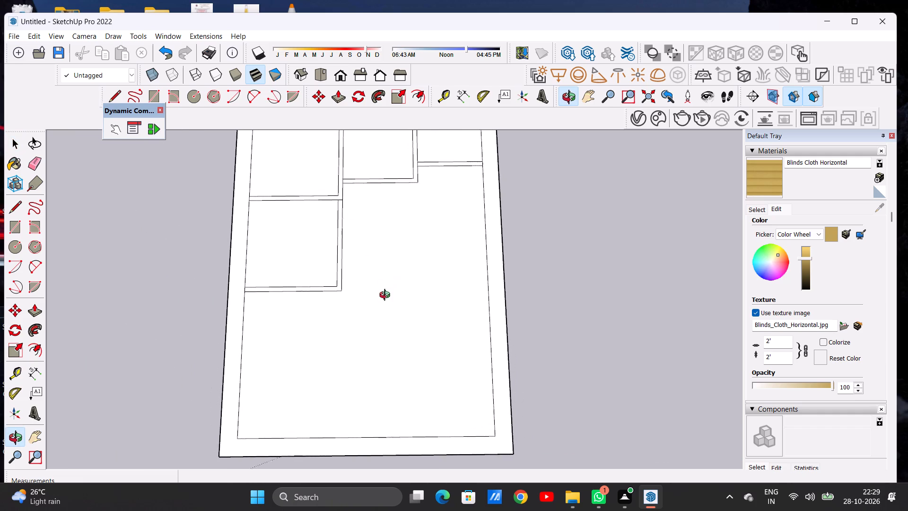
middle_click_drag(387, 296, 386, 298)
scroll(393, 264, "down", 6)
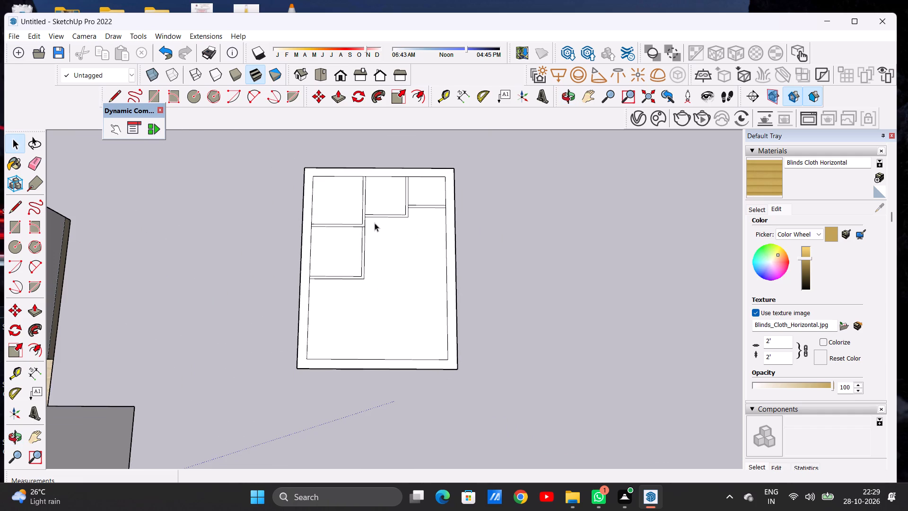
scroll(376, 222, "down", 2)
scroll(412, 220, "up", 4)
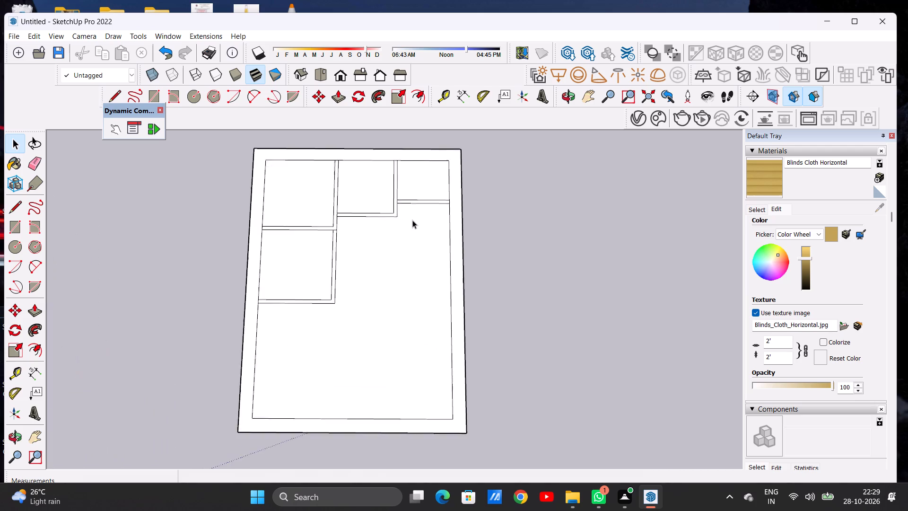
scroll(412, 220, "up", 2)
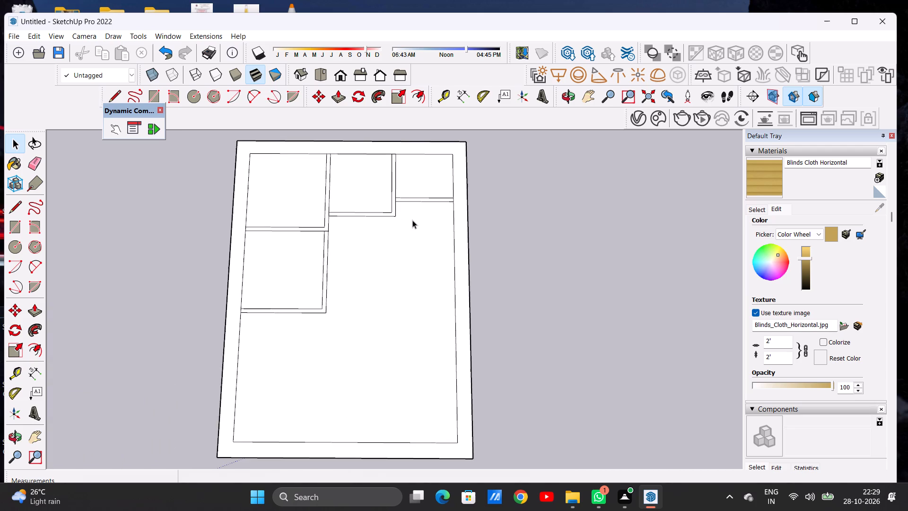
scroll(412, 220, "down", 6)
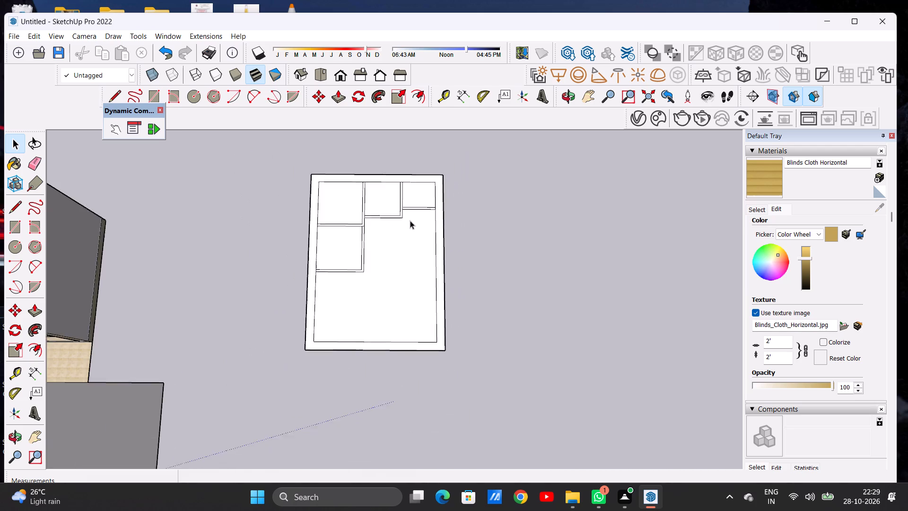
scroll(410, 220, "down", 2)
scroll(403, 279, "up", 4)
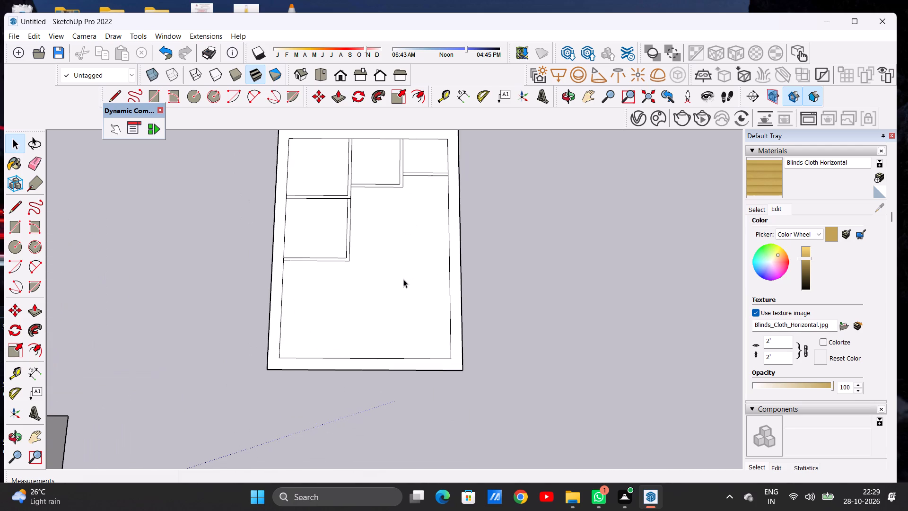
Place a guide 5' beyond the second 10' room's outer partition line, plus a parallel guide 6" farther out.
key("t")
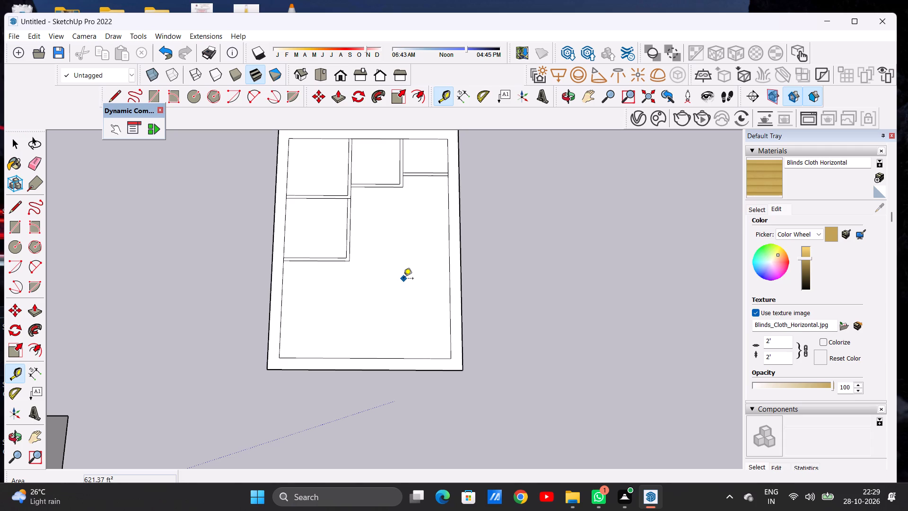
scroll(319, 283, "up", 7)
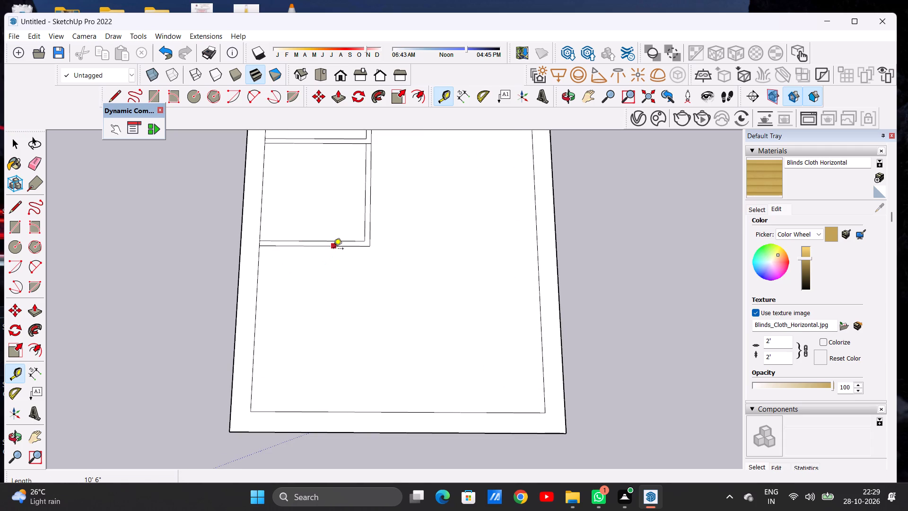
left_click(333, 249)
scroll(333, 271, "down", 4)
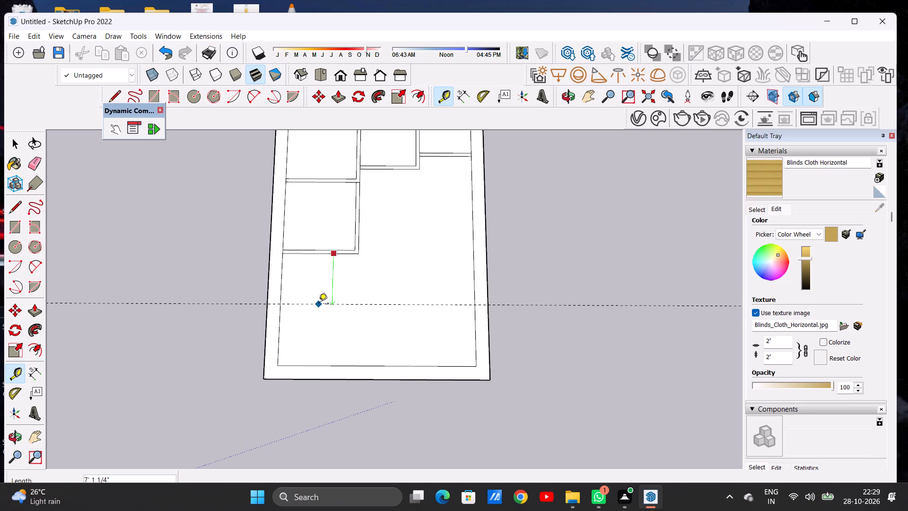
type("5'")
key("Return")
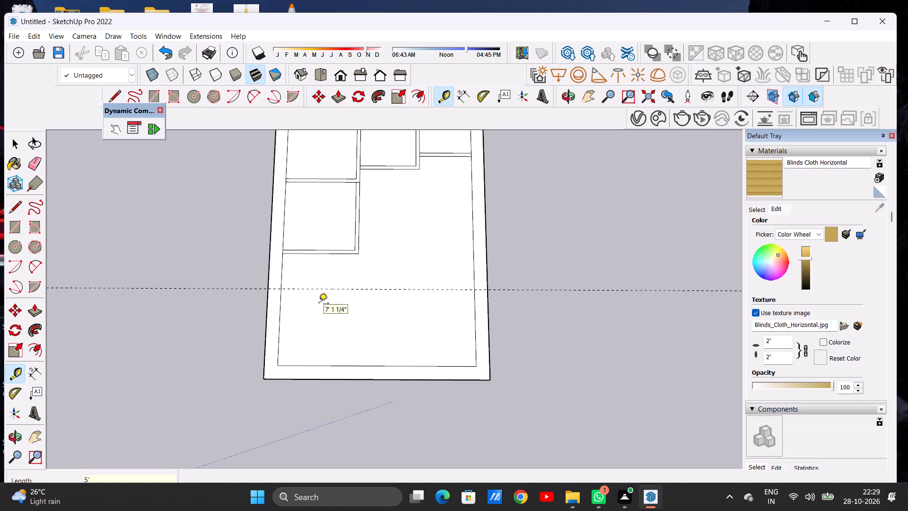
left_click(305, 289)
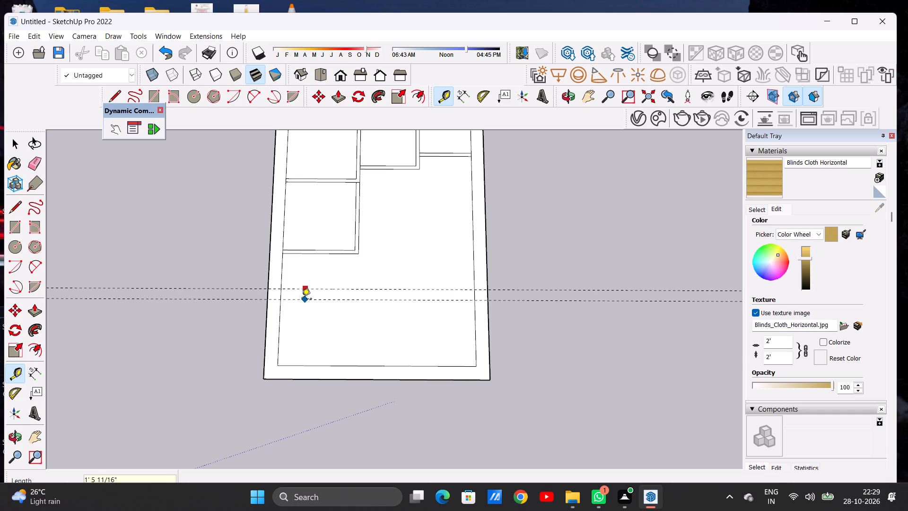
key("6")
key("shift+quotedbl")
key("Return")
Place a guide 7' in from the building-side inner edge, plus a parallel guide 6" farther in.
left_click(279, 278)
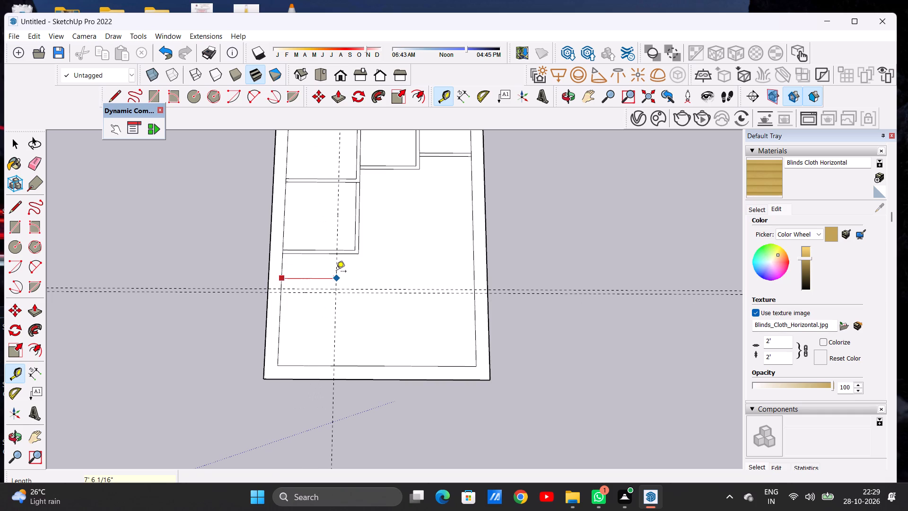
type("7'")
key("Return")
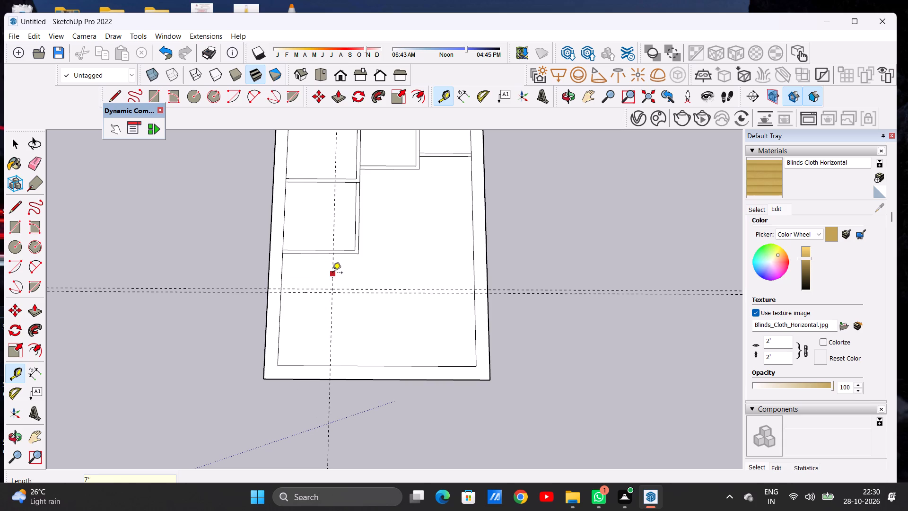
left_click(332, 273)
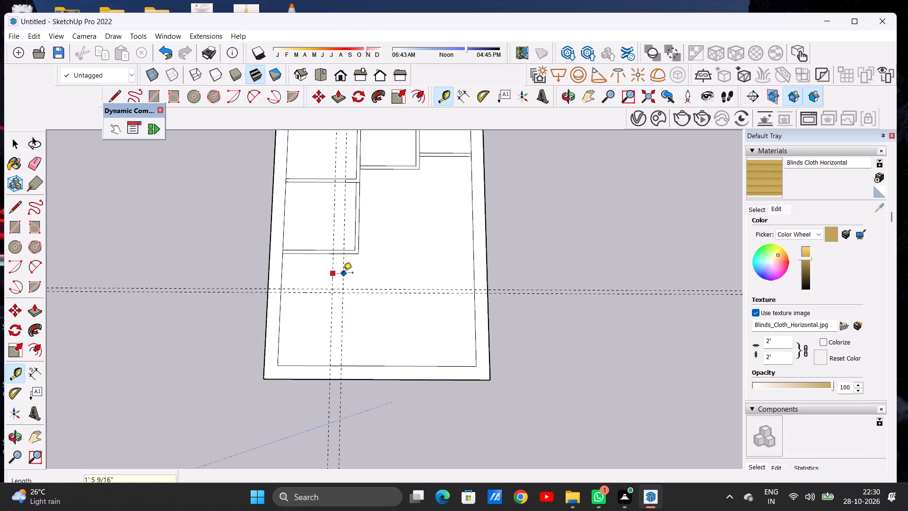
key("6")
key("shift+quotedbl")
key("Return")
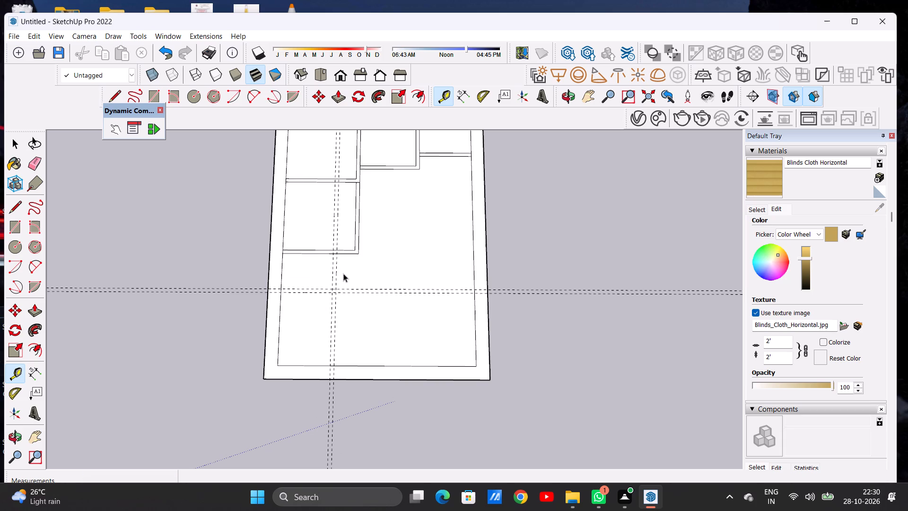
key("space")
Draw the 7' by 5' room's outer partition lines, 7'6" from the building-side inner edge and 5'6" up to the second 10' room's partition.
key("l")
scroll(338, 282, "up", 4)
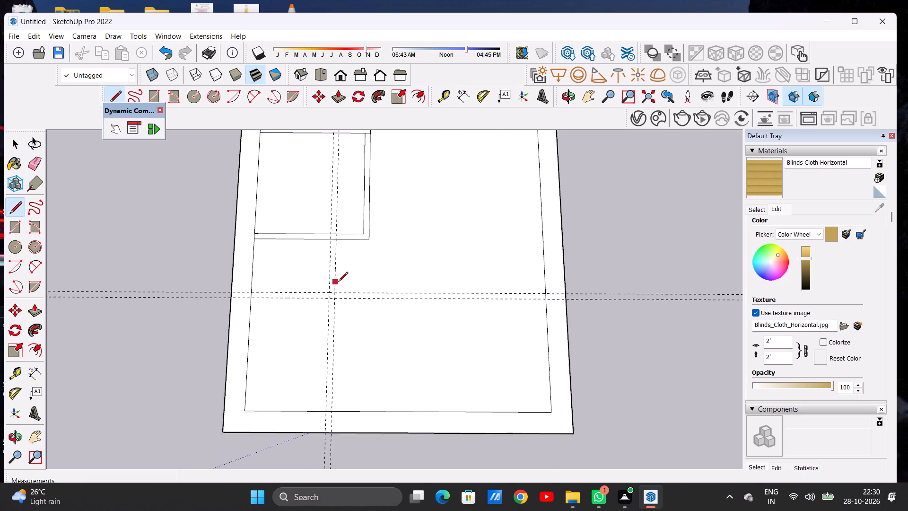
scroll(338, 282, "up", 2)
scroll(233, 304, "up", 3)
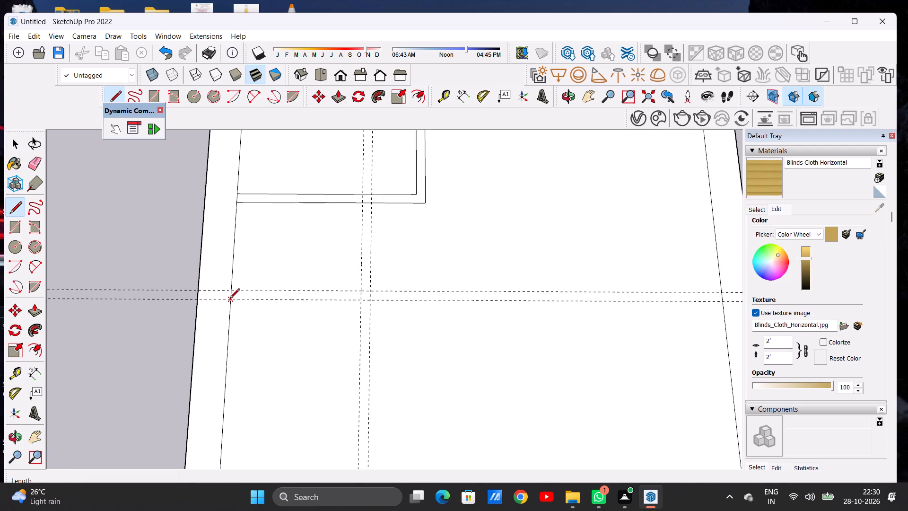
left_click(230, 299)
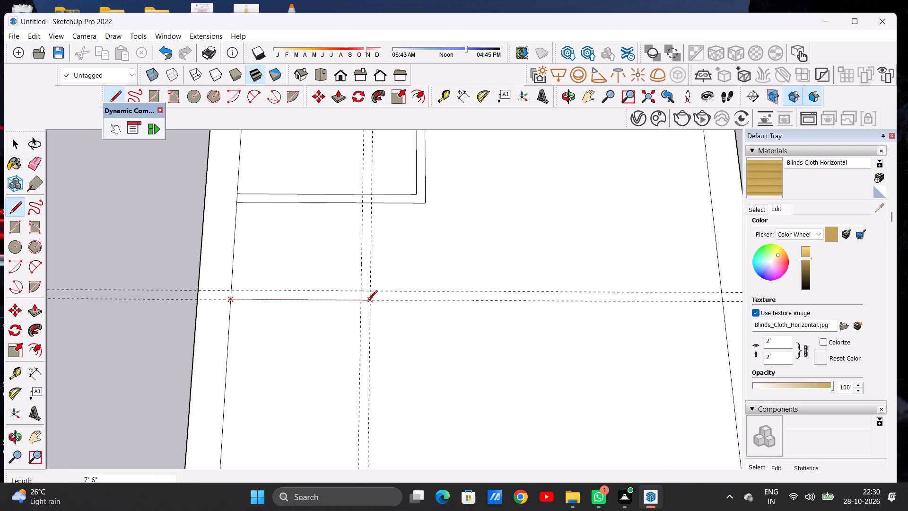
left_click(369, 302)
left_click(370, 302)
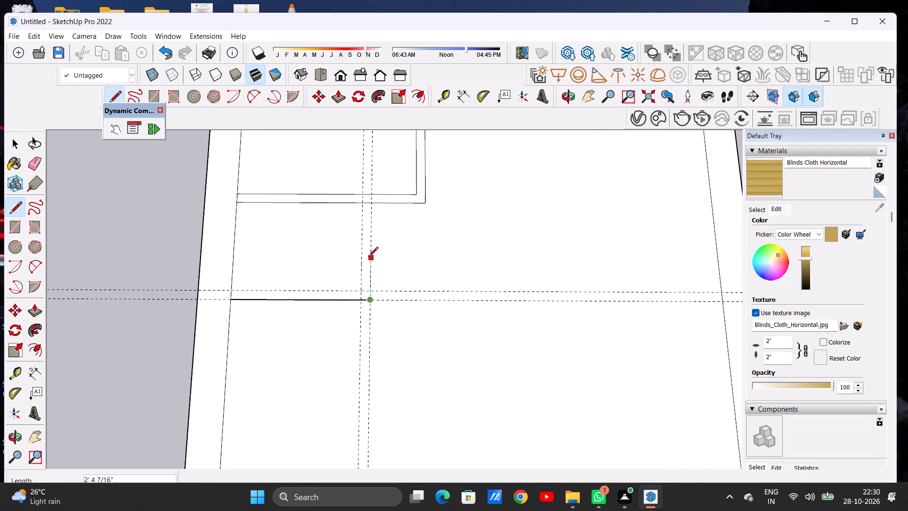
left_click(374, 205)
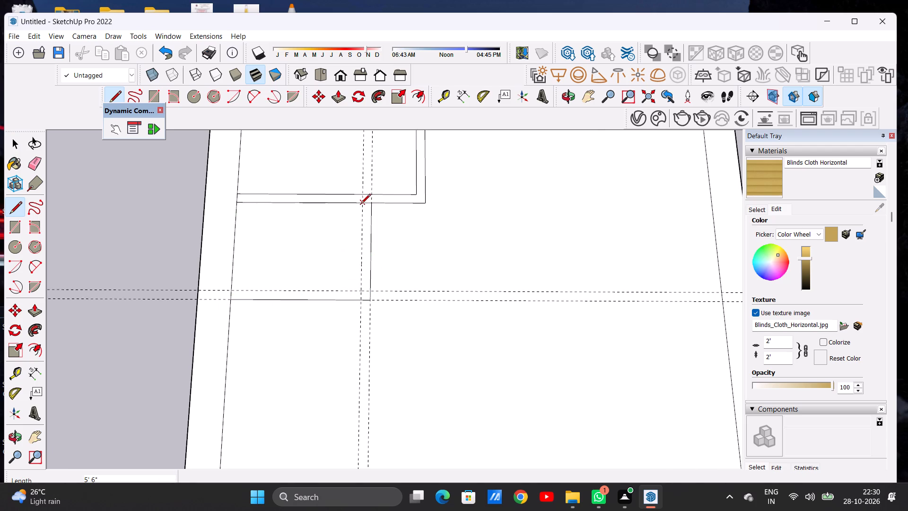
Draw the 7' by 5' room's inner partition lines, 5' from the second 10' room's partition and 7' to the building-side inner edge.
left_click(362, 205)
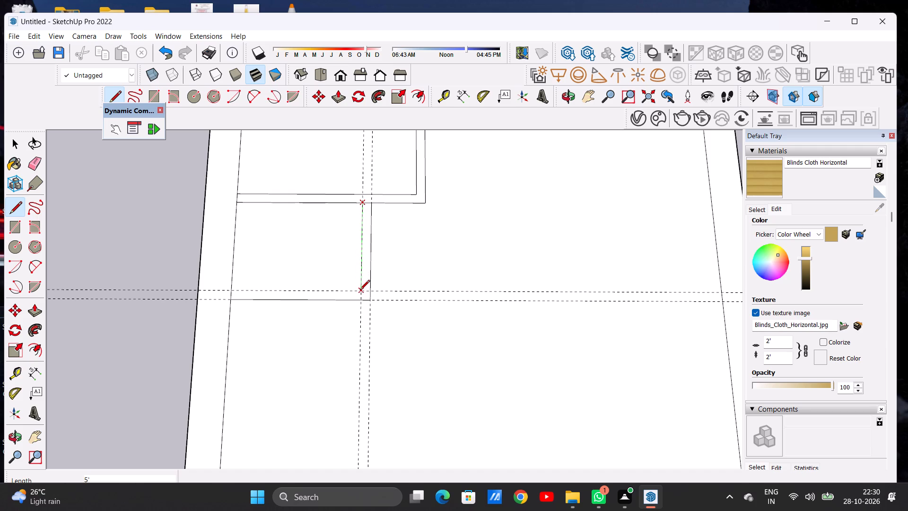
left_click(360, 291)
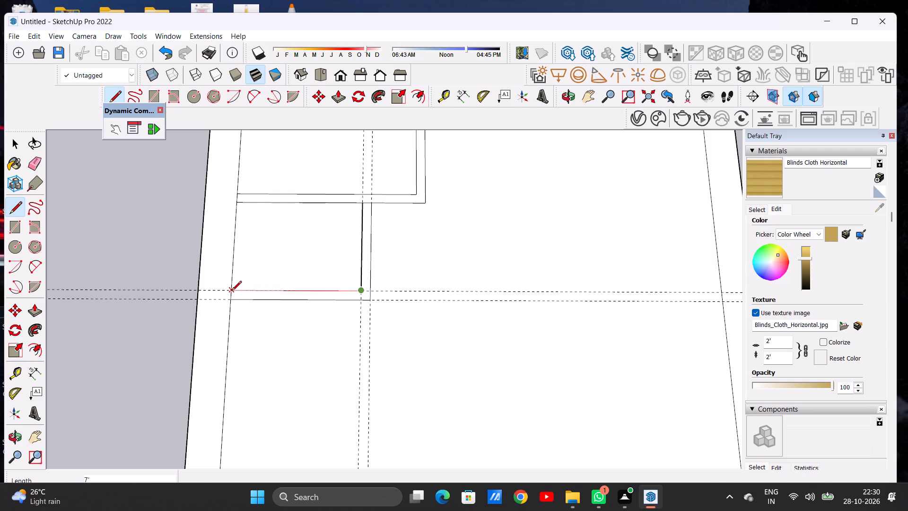
left_click(232, 291)
key("space")
Erase the four guides used for the 7' by 5' room's partitions.
scroll(264, 261, "down", 2)
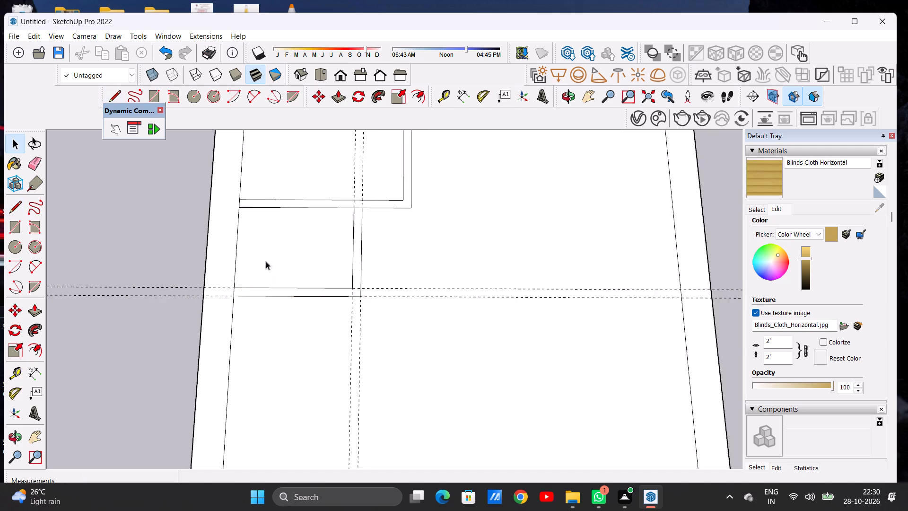
scroll(266, 261, "down", 10)
scroll(470, 254, "down", 5)
scroll(359, 217, "up", 3)
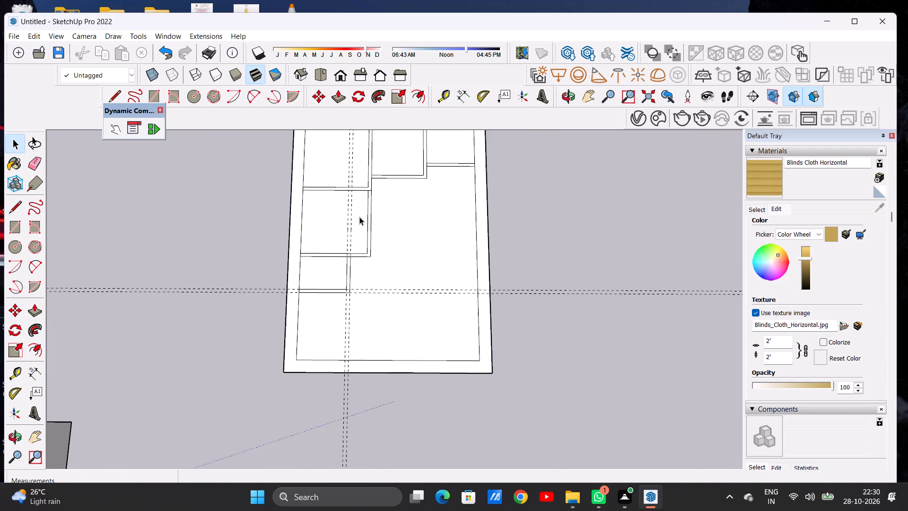
key("e")
left_click_drag(585, 286, 584, 295)
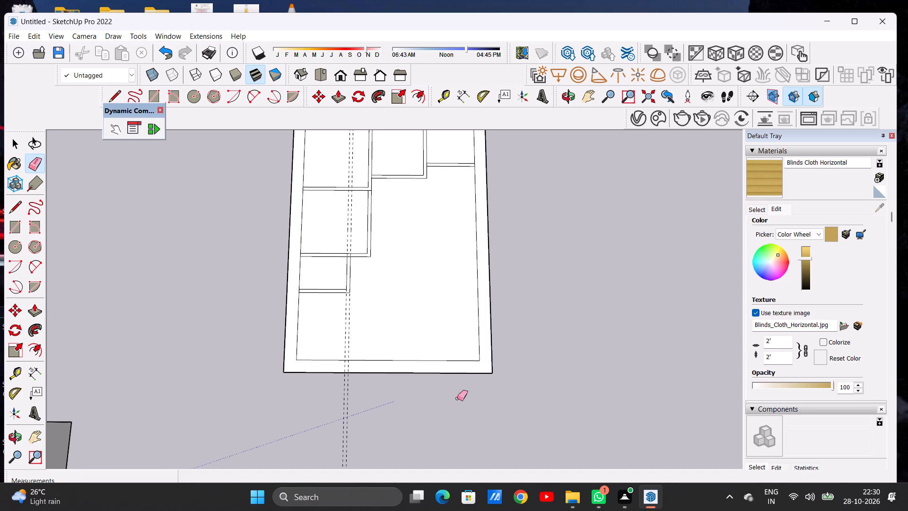
left_click(344, 397)
left_click(346, 397)
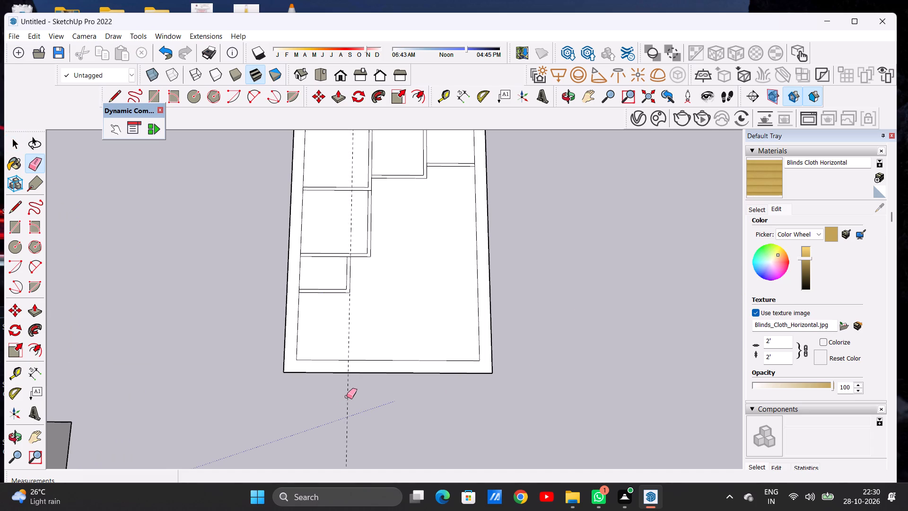
left_click(347, 396)
key("space")
Examine the whole floor plan, including the 7' by 5' room and the remaining open area.
scroll(389, 299, "down", 10)
scroll(367, 261, "up", 5)
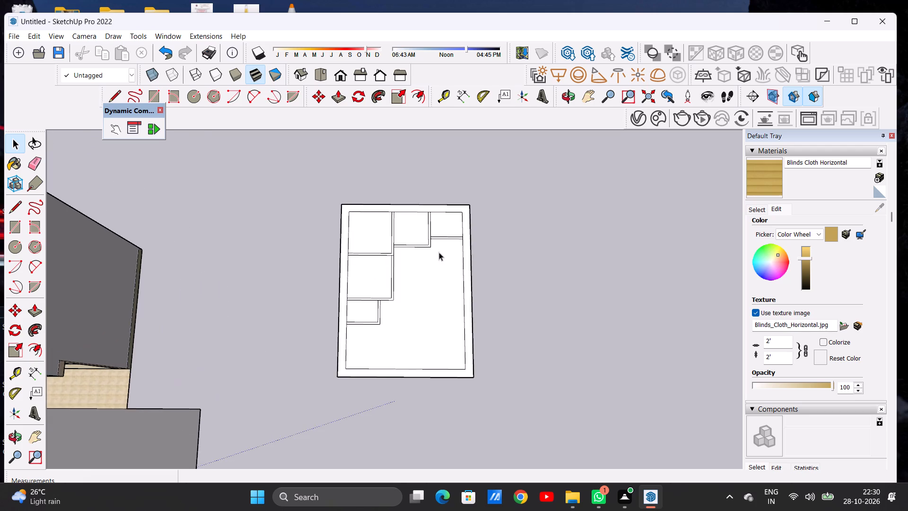
scroll(469, 245, "down", 4)
middle_click_drag(399, 302, 391, 288)
scroll(421, 296, "up", 6)
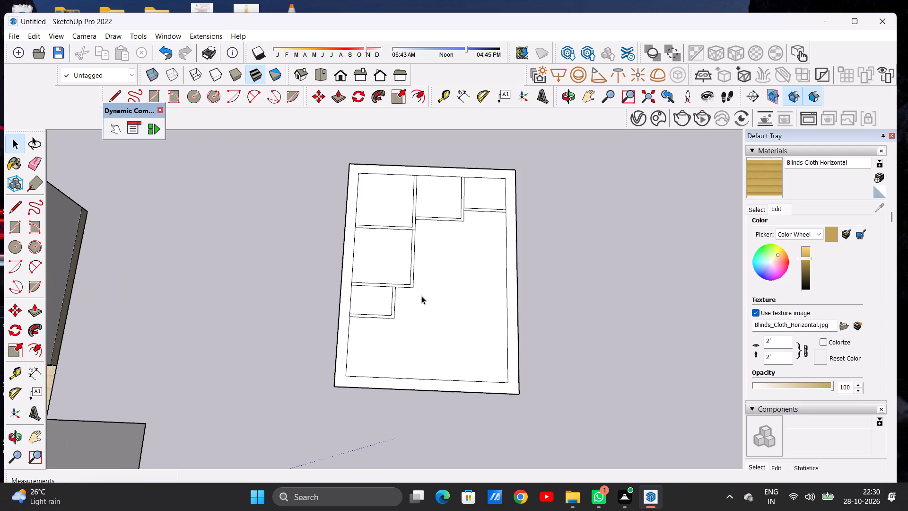
scroll(422, 262, "down", 6)
middle_click_drag(410, 253, 410, 290)
scroll(407, 274, "up", 2)
scroll(407, 271, "down", 1)
scroll(407, 271, "up", 1)
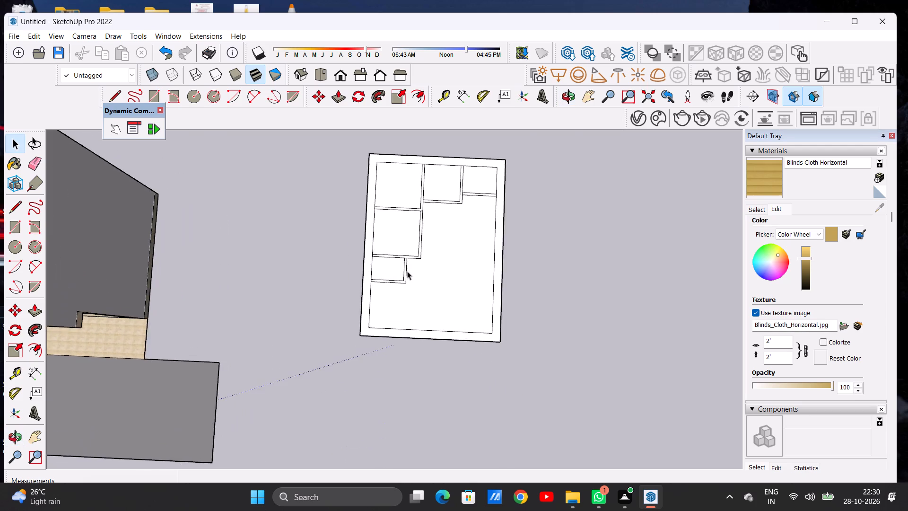
scroll(407, 271, "up", 3)
scroll(402, 256, "down", 1)
scroll(402, 256, "up", 5)
scroll(402, 256, "down", 1)
middle_click_drag(420, 280, 433, 275)
scroll(384, 275, "up", 9)
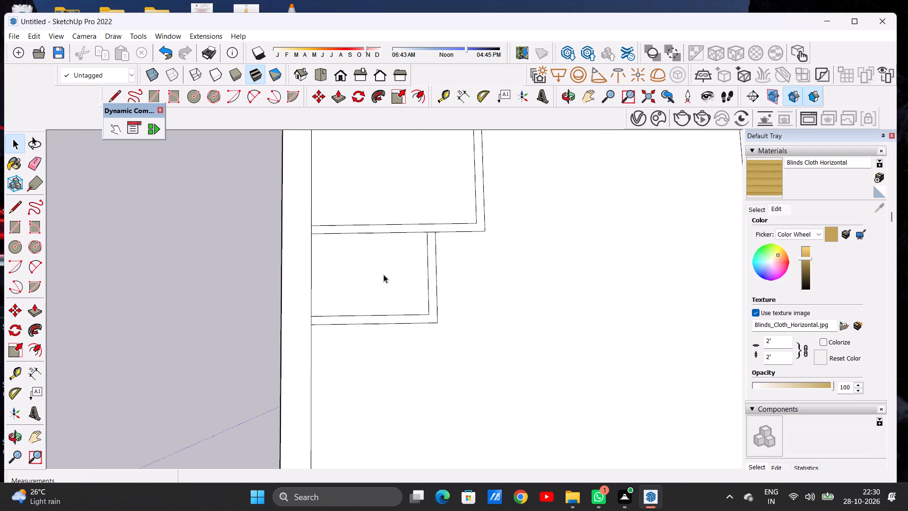
scroll(369, 282, "down", 6)
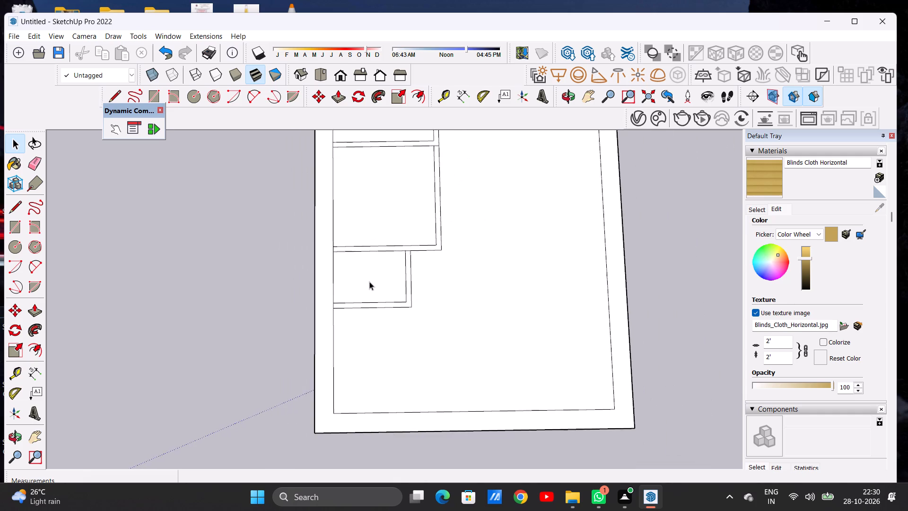
scroll(369, 282, "down", 7)
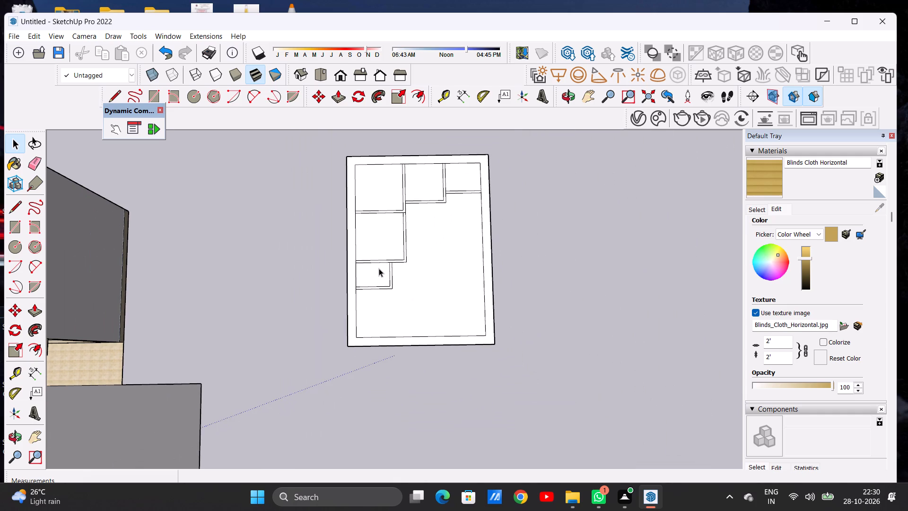
scroll(421, 278, "down", 7)
scroll(428, 266, "up", 1)
scroll(426, 266, "down", 1)
scroll(425, 266, "up", 3)
scroll(423, 268, "down", 1)
scroll(422, 269, "up", 3)
scroll(420, 272, "down", 1)
scroll(420, 272, "up", 1)
scroll(420, 272, "down", 2)
scroll(420, 272, "up", 4)
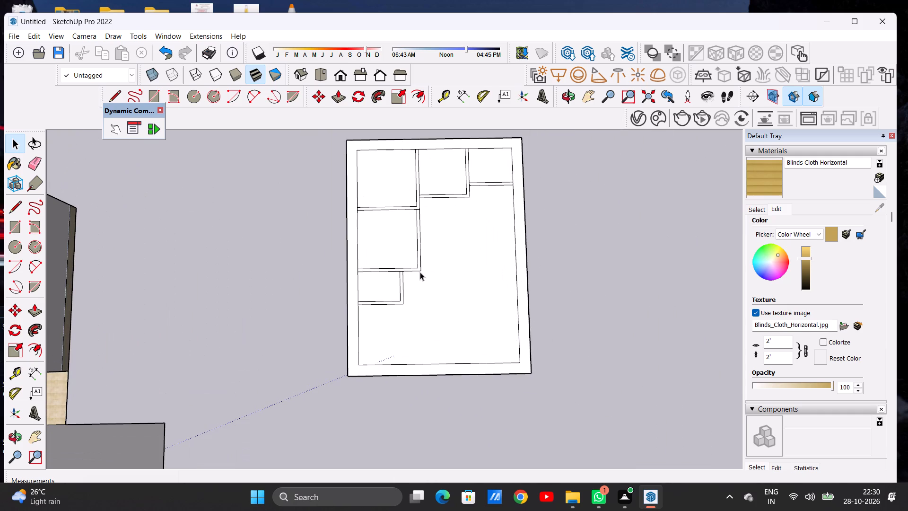
scroll(416, 242, "down", 11)
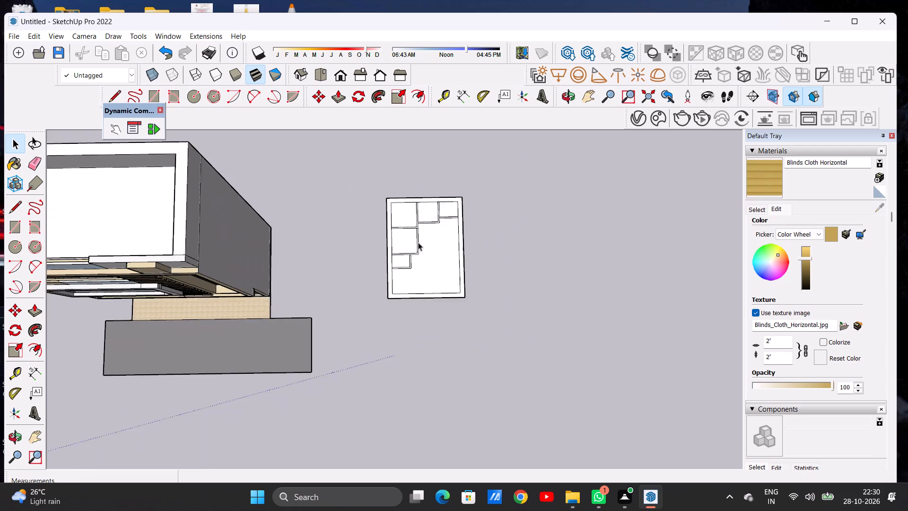
scroll(417, 267, "down", 2)
scroll(416, 271, "up", 18)
scroll(404, 275, "down", 1)
scroll(404, 273, "up", 1)
scroll(406, 271, "down", 6)
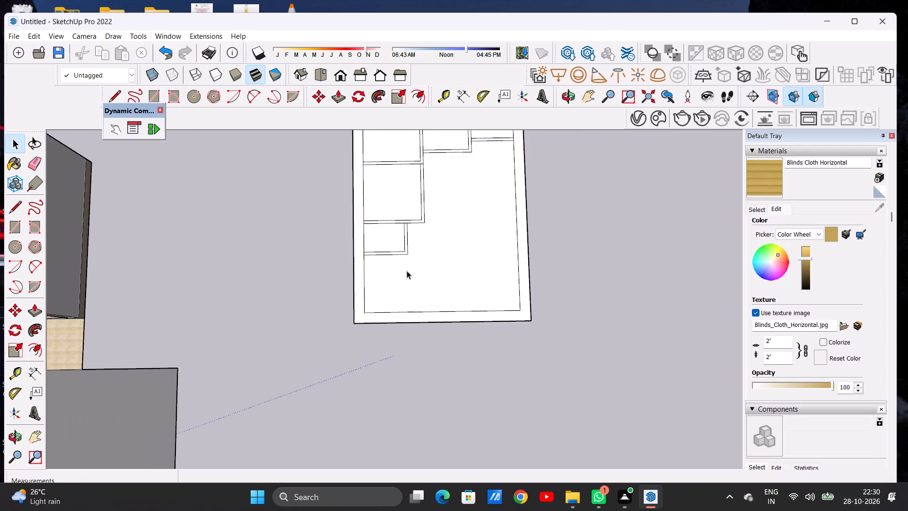
scroll(406, 273, "down", 4)
scroll(419, 219, "up", 5)
scroll(419, 219, "down", 1)
scroll(419, 219, "up", 7)
middle_click_drag(464, 219, 409, 199)
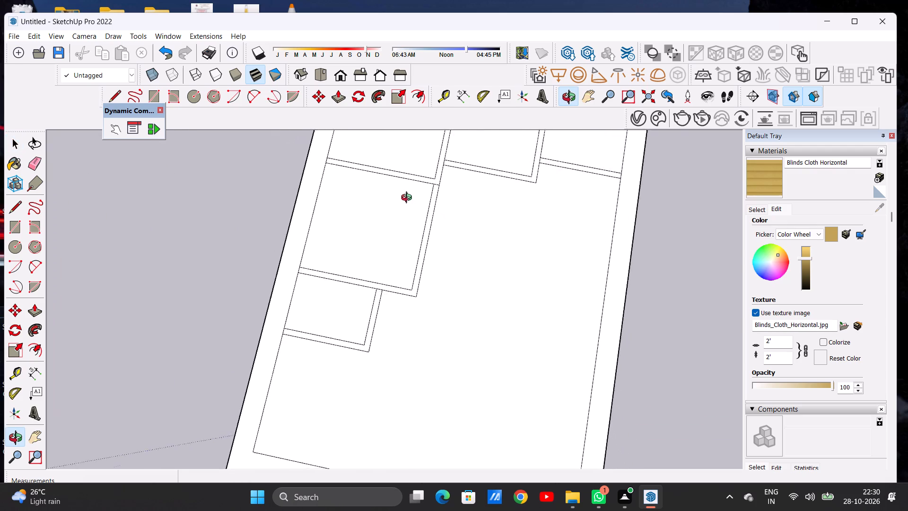
middle_click_drag(409, 199, 455, 224)
scroll(434, 229, "down", 11)
middle_click_drag(406, 237, 415, 240)
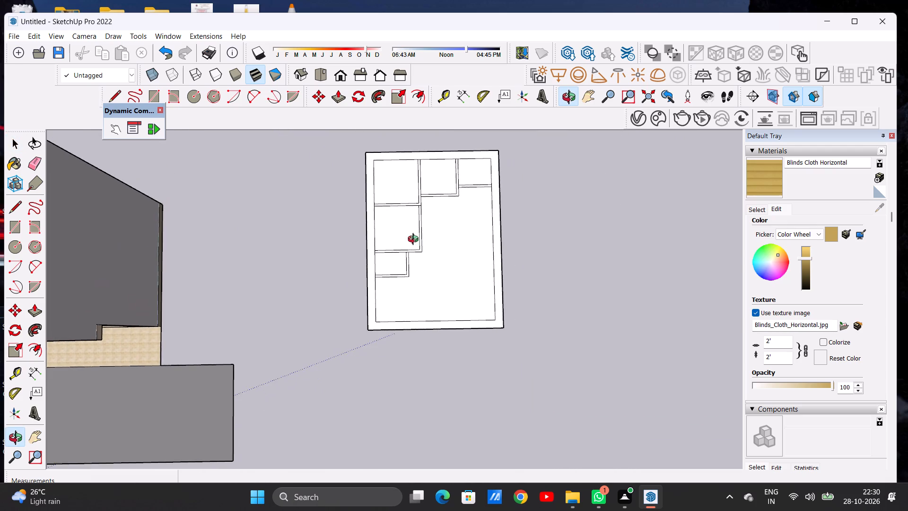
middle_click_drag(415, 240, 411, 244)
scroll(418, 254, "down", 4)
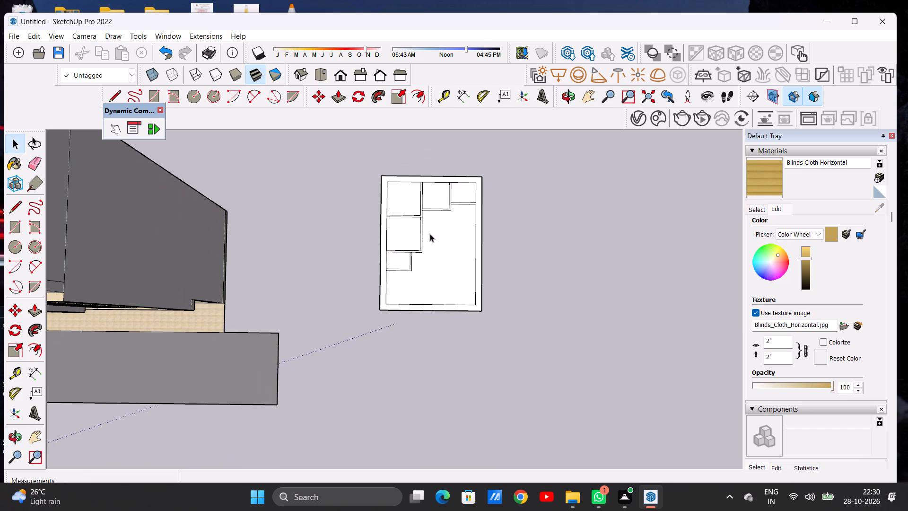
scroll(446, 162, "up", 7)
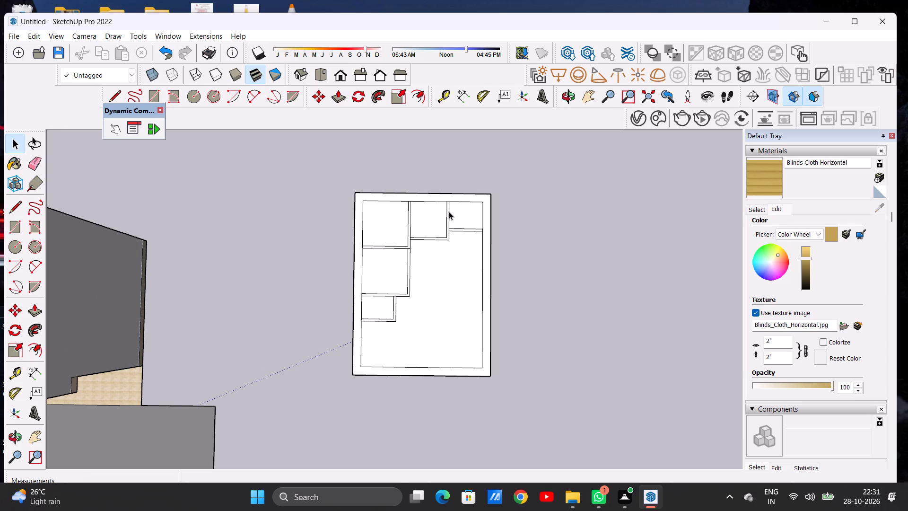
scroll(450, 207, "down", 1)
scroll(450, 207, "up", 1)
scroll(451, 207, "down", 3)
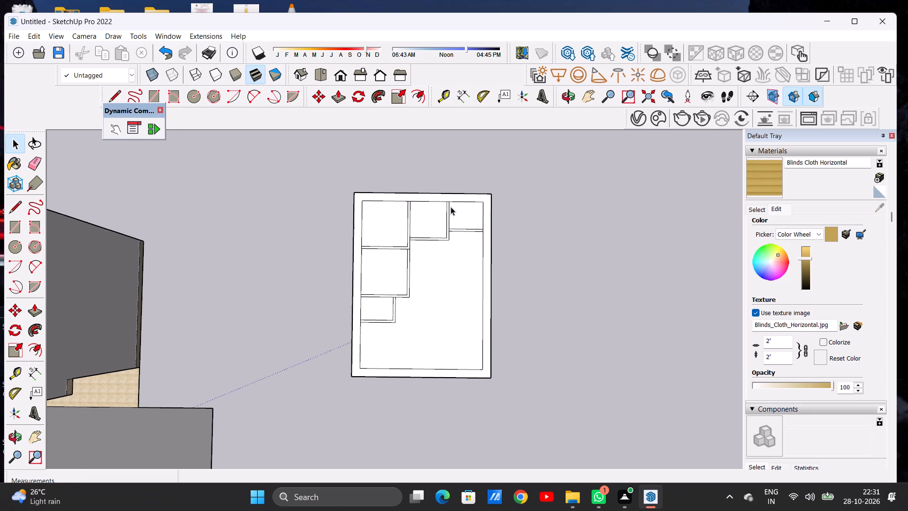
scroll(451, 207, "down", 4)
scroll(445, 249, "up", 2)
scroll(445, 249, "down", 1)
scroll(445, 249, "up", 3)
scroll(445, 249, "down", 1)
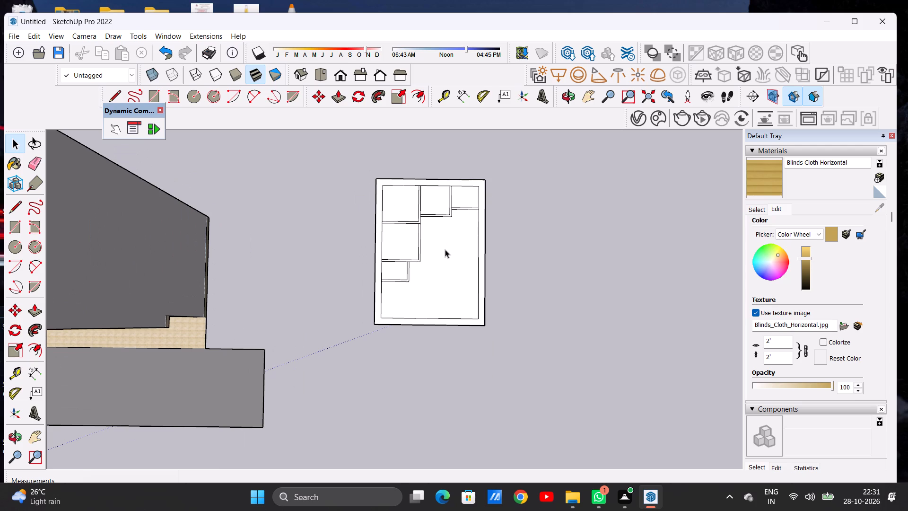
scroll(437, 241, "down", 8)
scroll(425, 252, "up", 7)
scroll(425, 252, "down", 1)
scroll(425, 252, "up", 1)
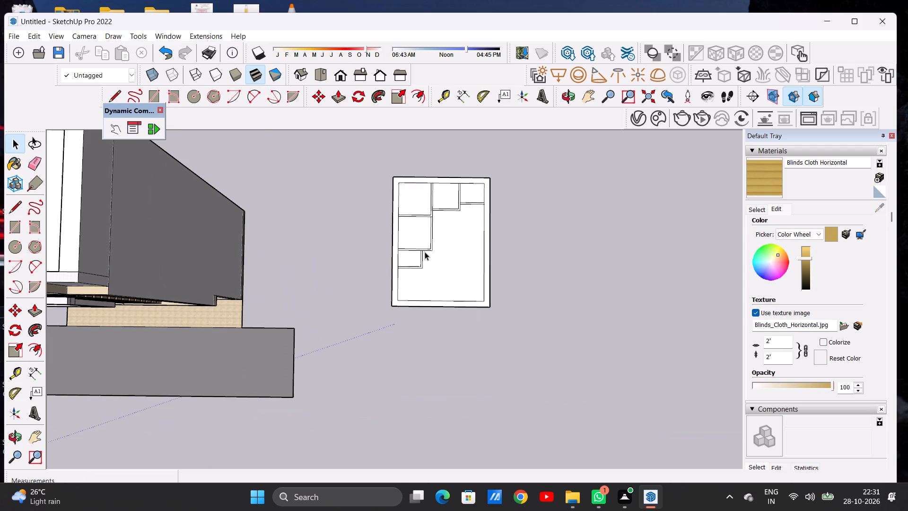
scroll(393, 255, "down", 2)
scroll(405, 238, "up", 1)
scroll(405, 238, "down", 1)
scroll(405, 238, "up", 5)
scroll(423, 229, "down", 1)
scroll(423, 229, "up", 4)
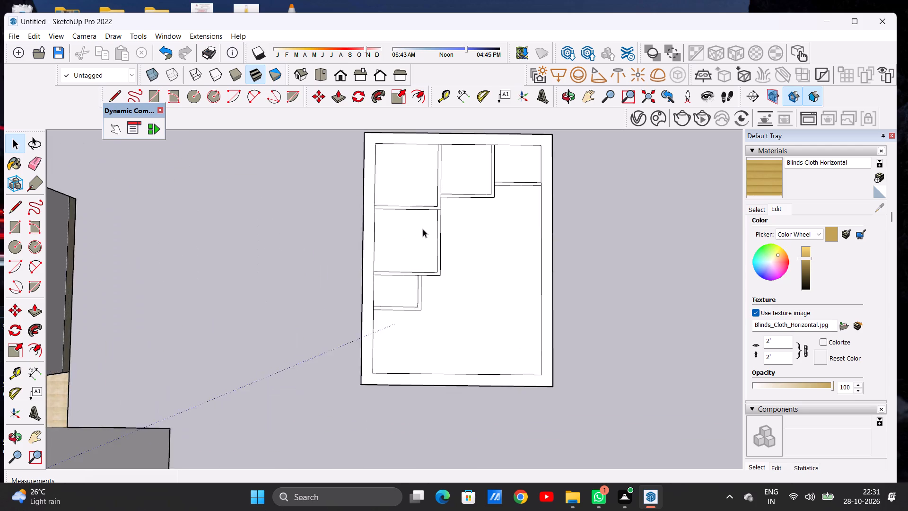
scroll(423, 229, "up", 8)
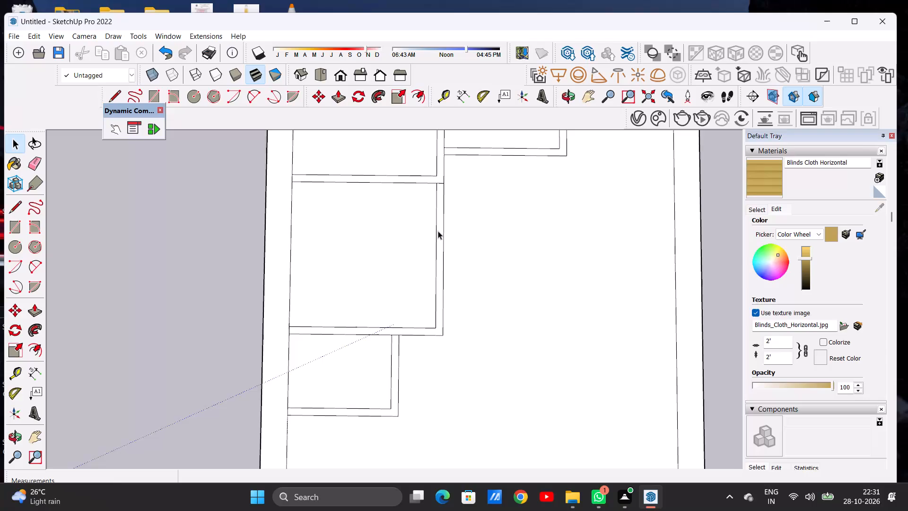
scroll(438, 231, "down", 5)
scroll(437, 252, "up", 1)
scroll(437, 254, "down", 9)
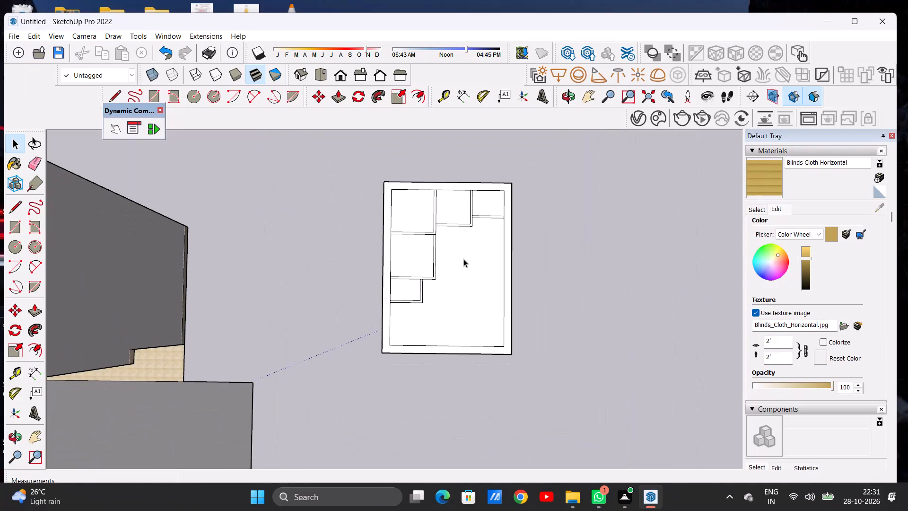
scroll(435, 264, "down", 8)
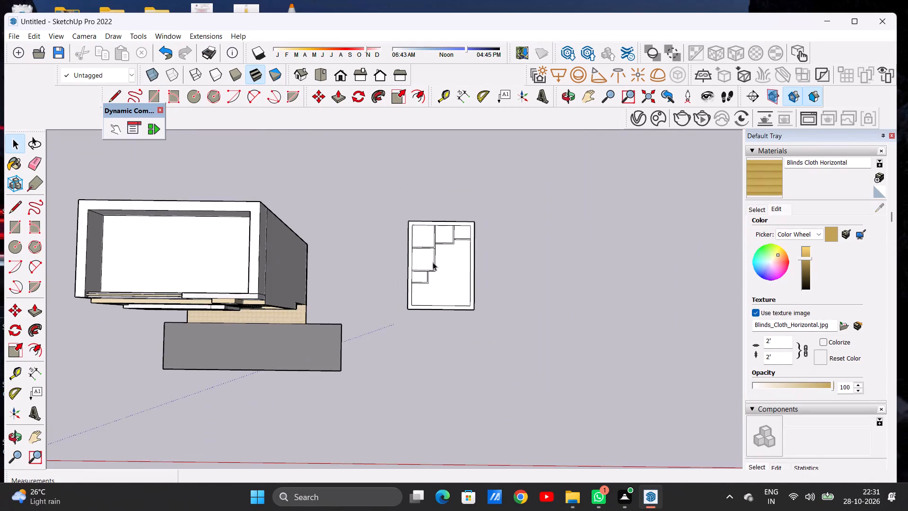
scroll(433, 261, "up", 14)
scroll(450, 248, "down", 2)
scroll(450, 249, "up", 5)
Examine the partitioned floor plan up close and in the standard Top view, then beside the multi-storey building in the Front view.
middle_click_drag(467, 254, 412, 226)
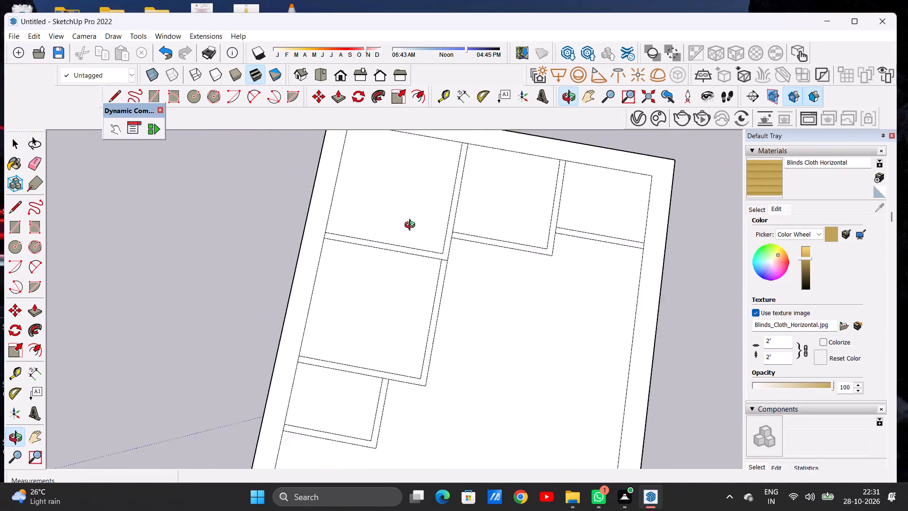
middle_click_drag(412, 226, 490, 258)
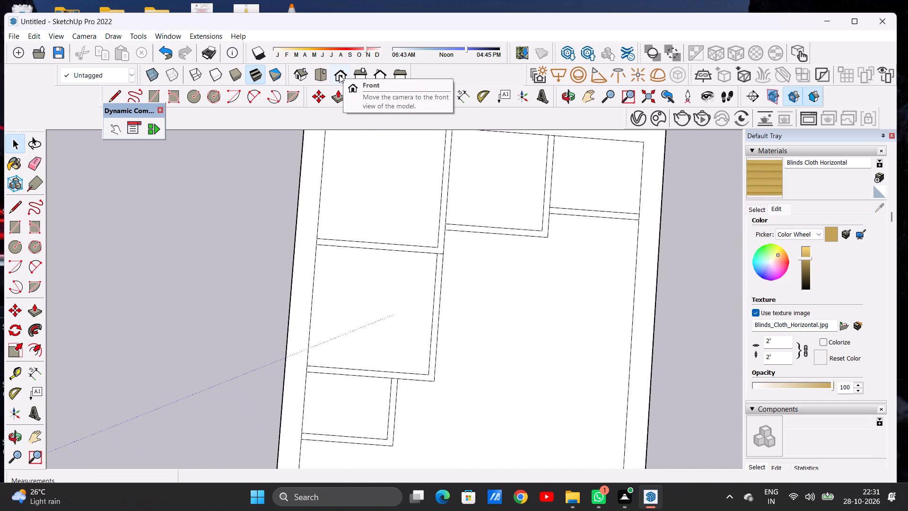
left_click(320, 73)
scroll(448, 200, "down", 7)
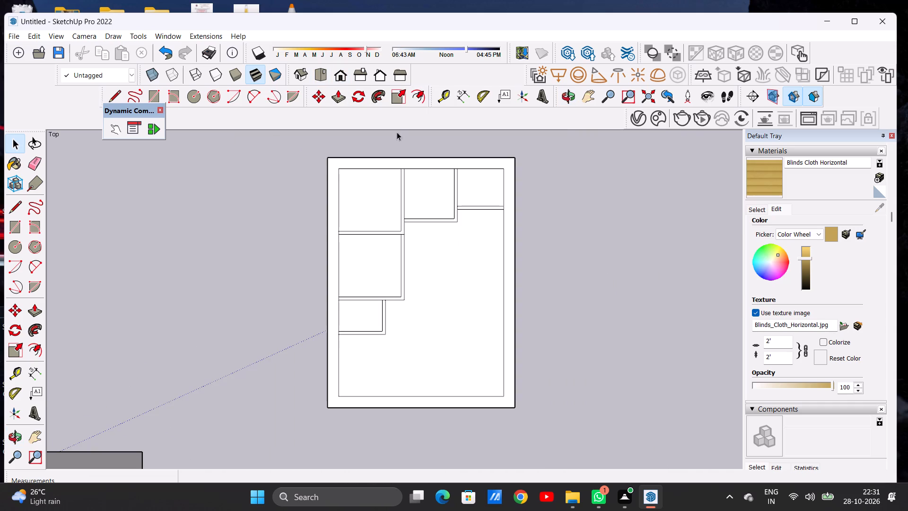
left_click(343, 75)
scroll(426, 188, "down", 13)
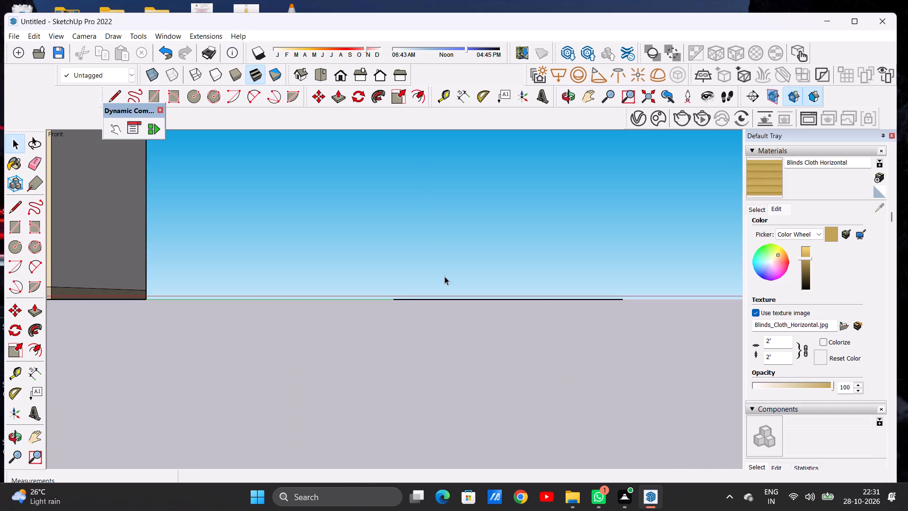
scroll(445, 276, "down", 20)
scroll(445, 276, "down", 20)
scroll(445, 276, "down", 1)
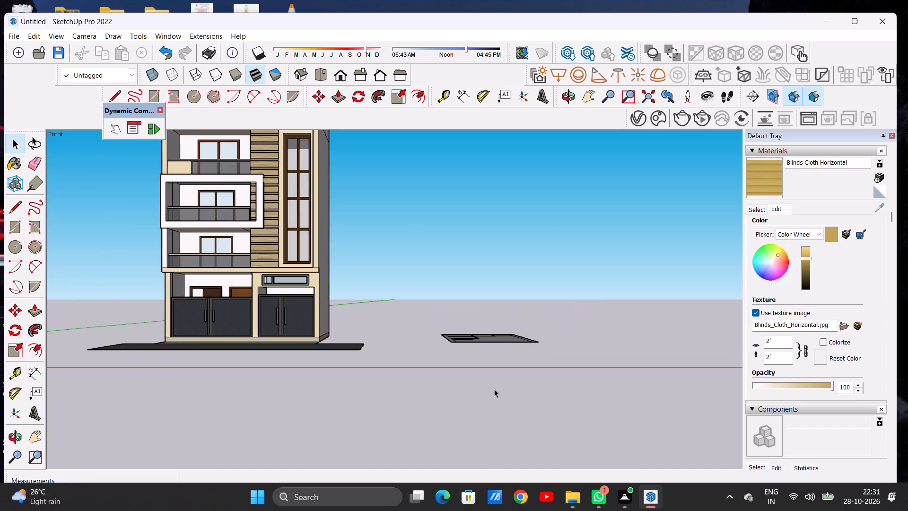
scroll(494, 389, "down", 15)
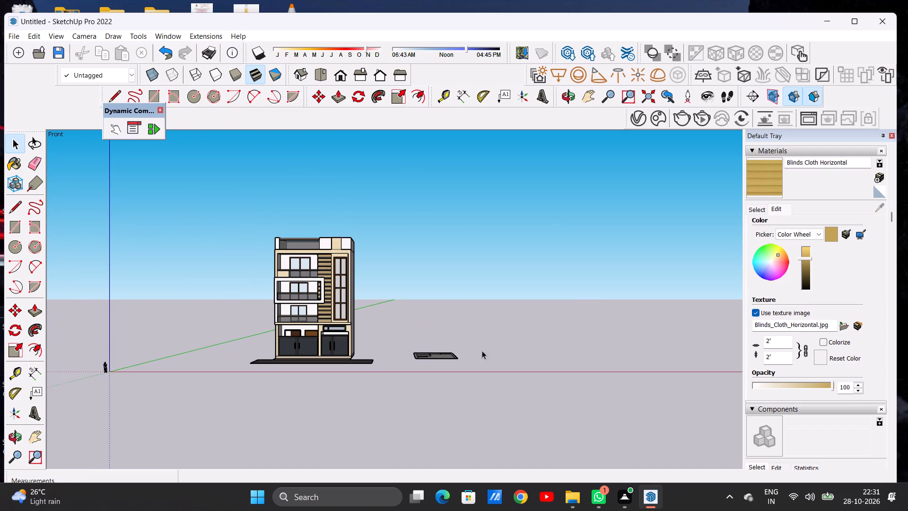
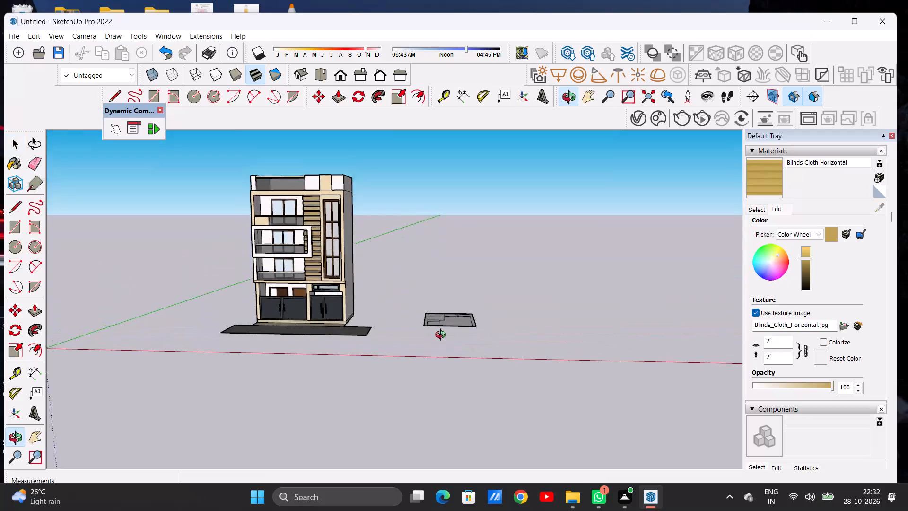
Examine the partitioned floor plan from above, including the open area beyond the 6' room and the 7' by 5' room.
scroll(462, 303, "up", 7)
middle_click_drag(440, 306, 439, 324)
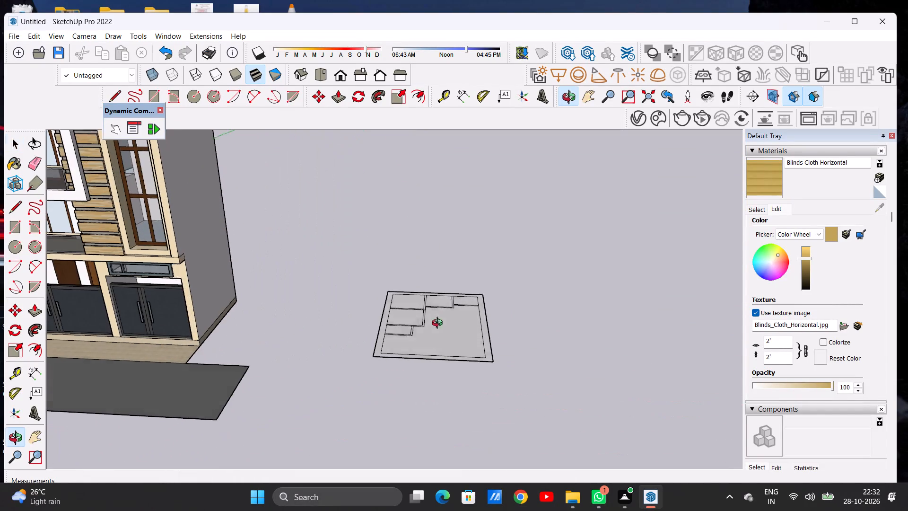
middle_click_drag(439, 324, 439, 395)
scroll(495, 292, "down", 7)
middle_click_drag(448, 279, 450, 351)
scroll(461, 257, "up", 5)
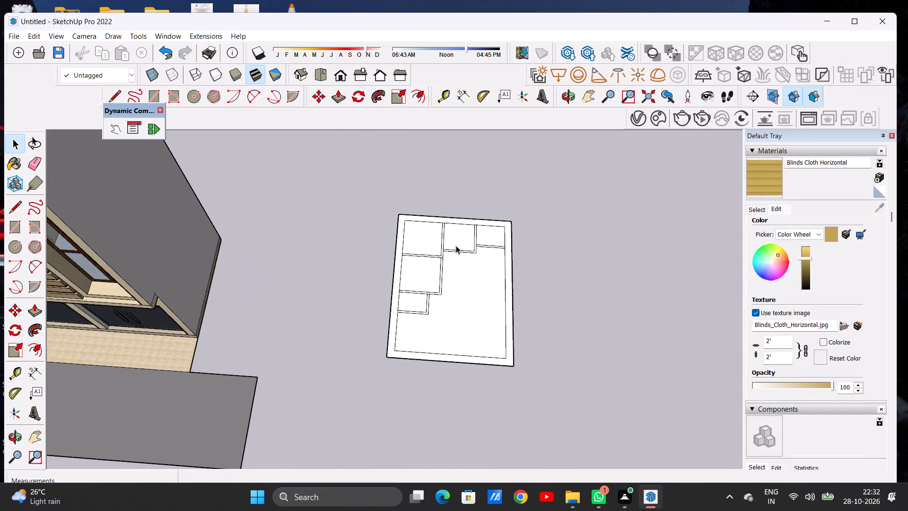
scroll(456, 246, "up", 1)
middle_click_drag(429, 257, 444, 301)
scroll(441, 297, "down", 5)
scroll(449, 251, "up", 7)
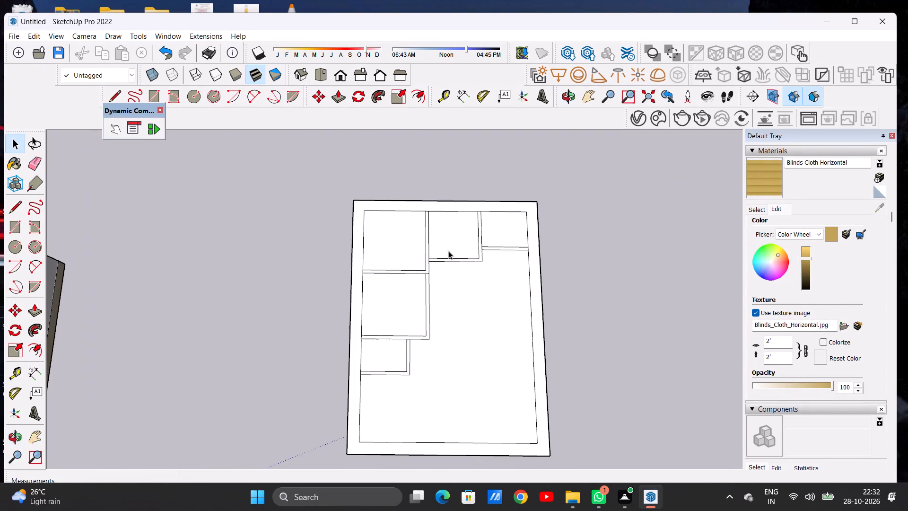
scroll(454, 219, "down", 7)
middle_click_drag(461, 238, 465, 283)
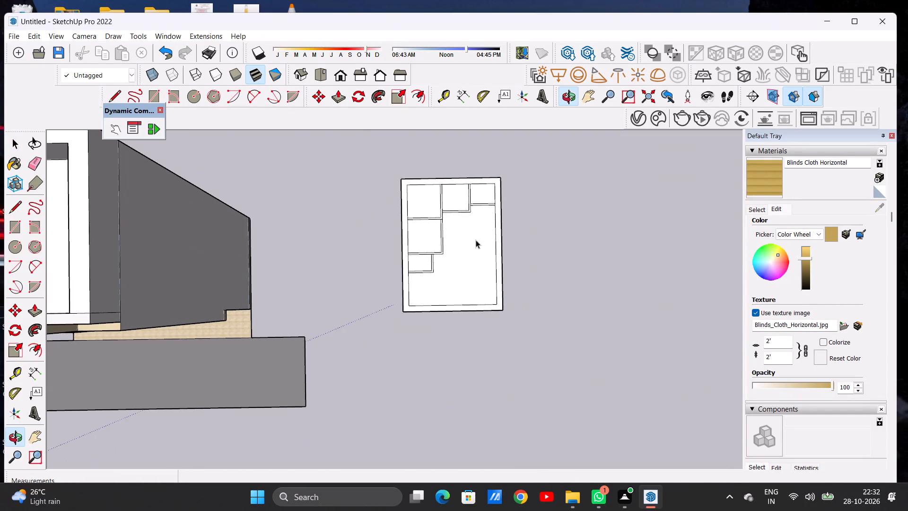
scroll(476, 182, "up", 6)
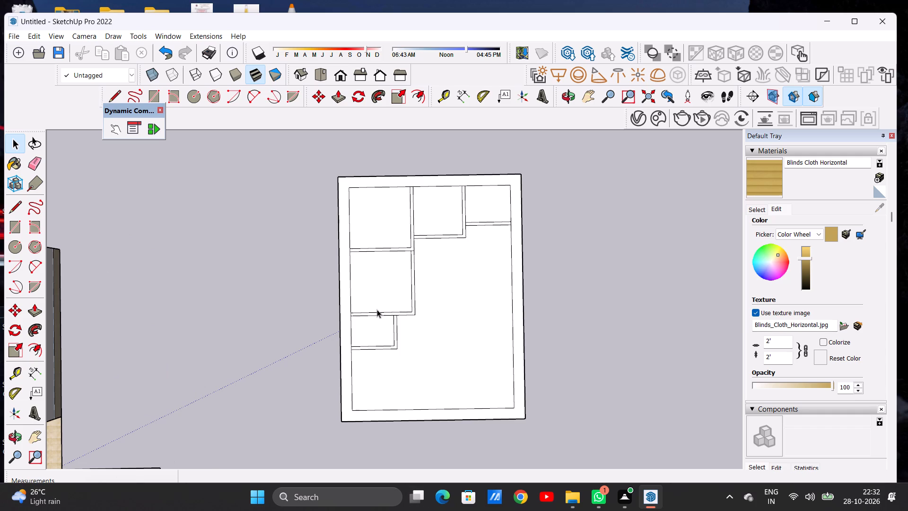
scroll(479, 320, "down", 17)
middle_click_drag(460, 350, 450, 325)
scroll(459, 334, "up", 17)
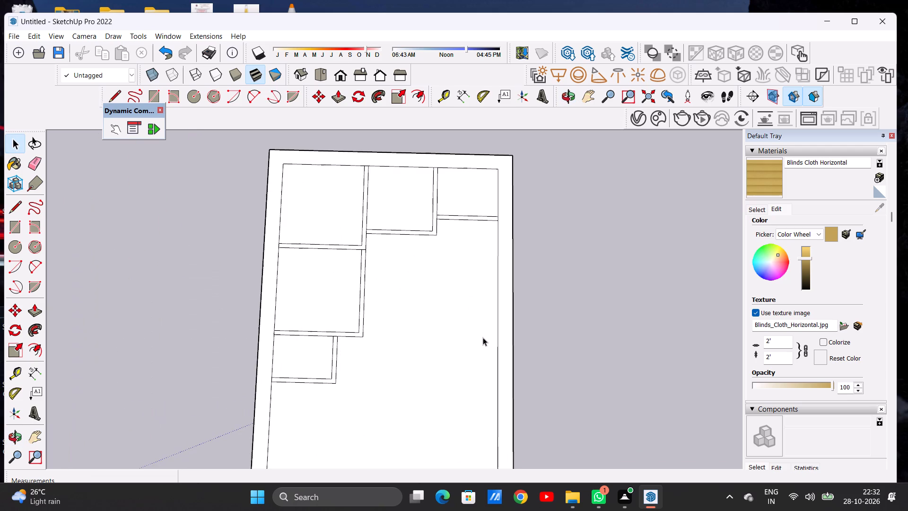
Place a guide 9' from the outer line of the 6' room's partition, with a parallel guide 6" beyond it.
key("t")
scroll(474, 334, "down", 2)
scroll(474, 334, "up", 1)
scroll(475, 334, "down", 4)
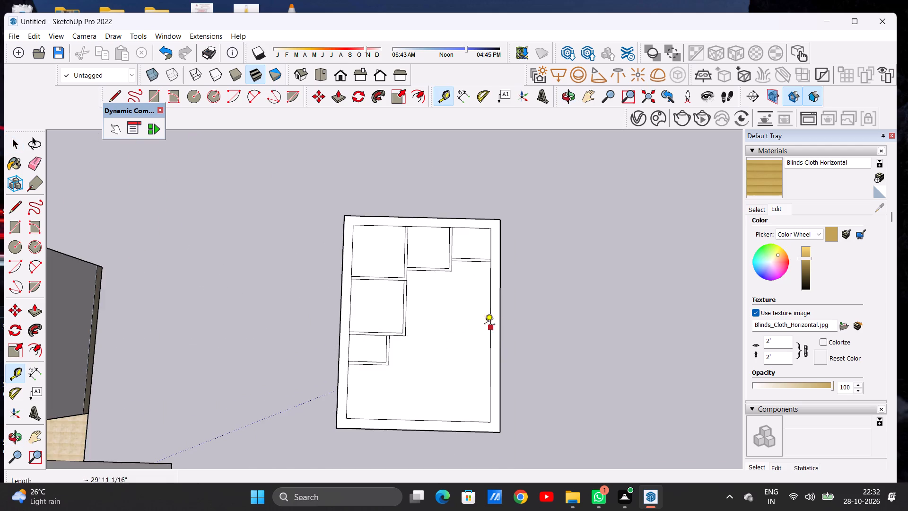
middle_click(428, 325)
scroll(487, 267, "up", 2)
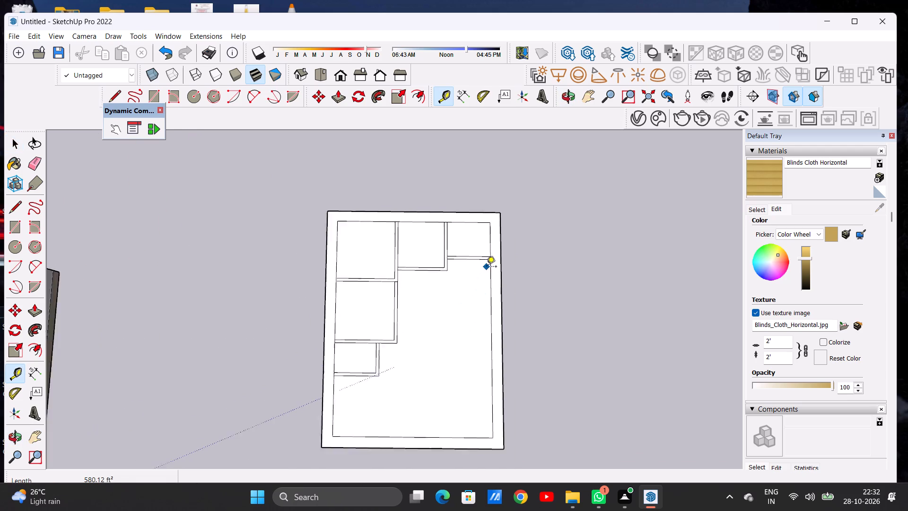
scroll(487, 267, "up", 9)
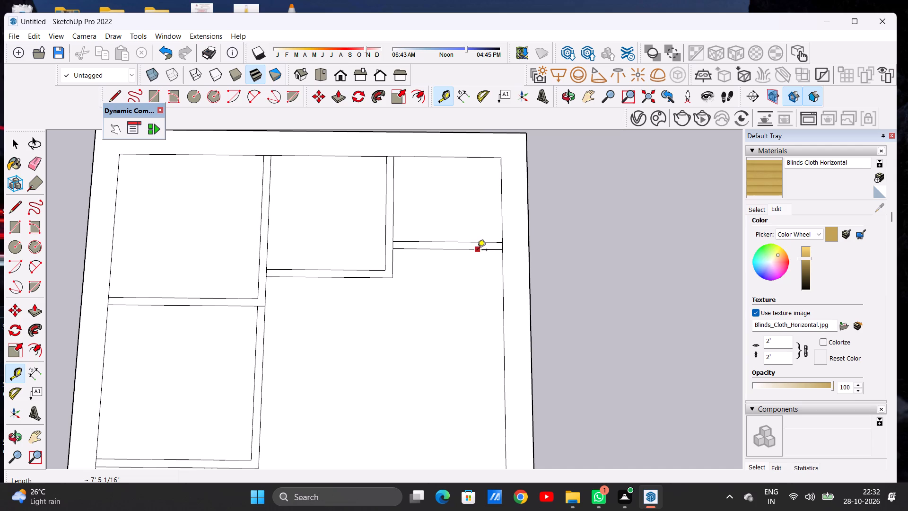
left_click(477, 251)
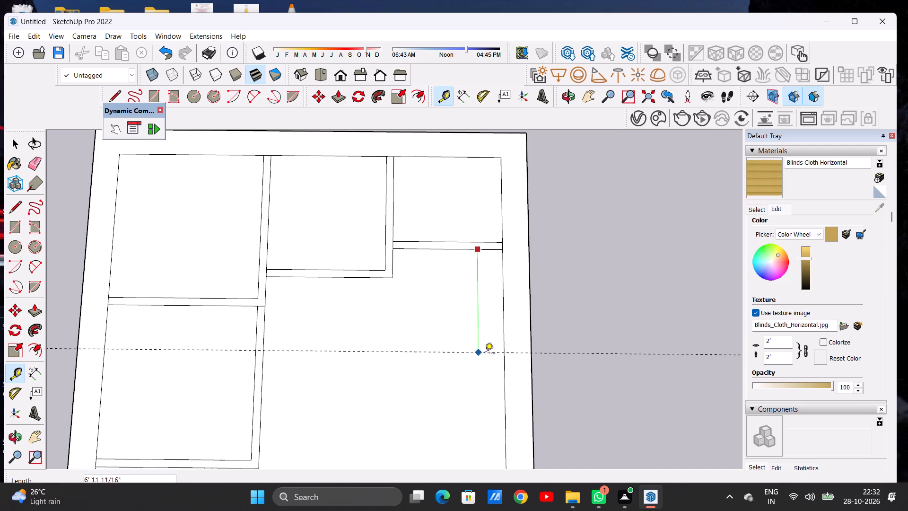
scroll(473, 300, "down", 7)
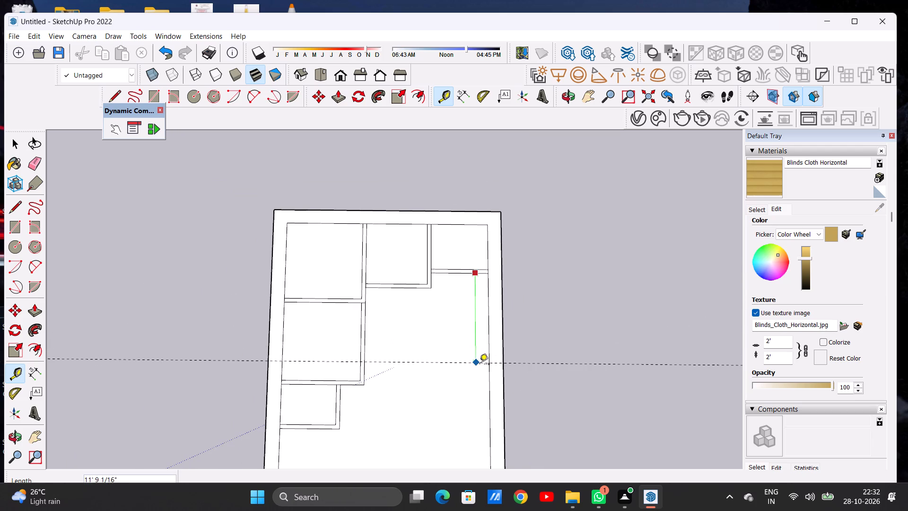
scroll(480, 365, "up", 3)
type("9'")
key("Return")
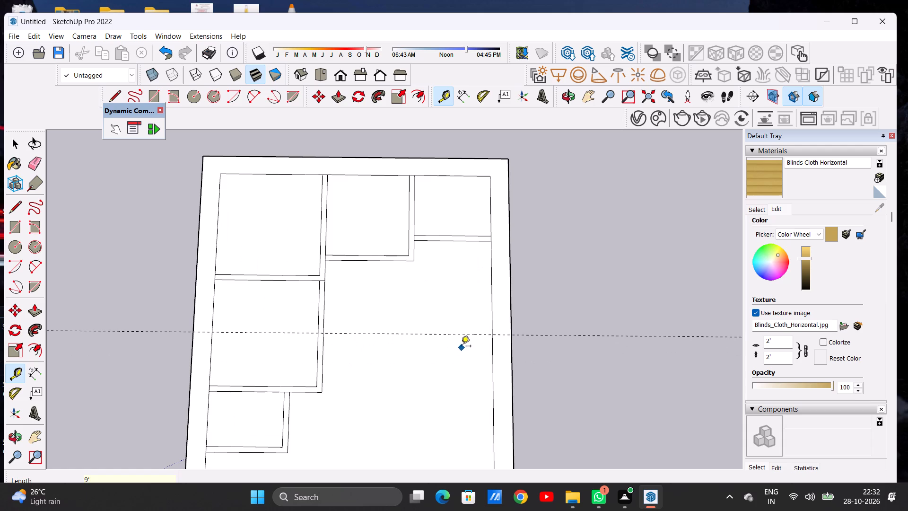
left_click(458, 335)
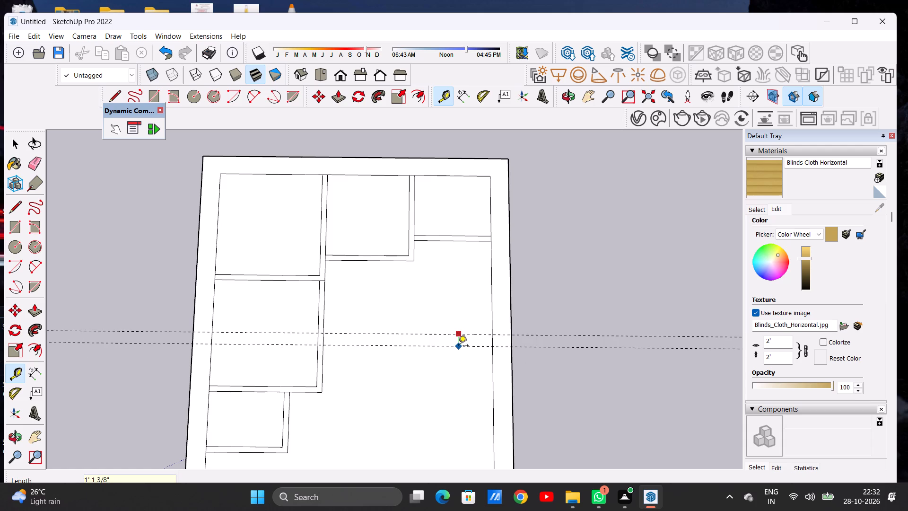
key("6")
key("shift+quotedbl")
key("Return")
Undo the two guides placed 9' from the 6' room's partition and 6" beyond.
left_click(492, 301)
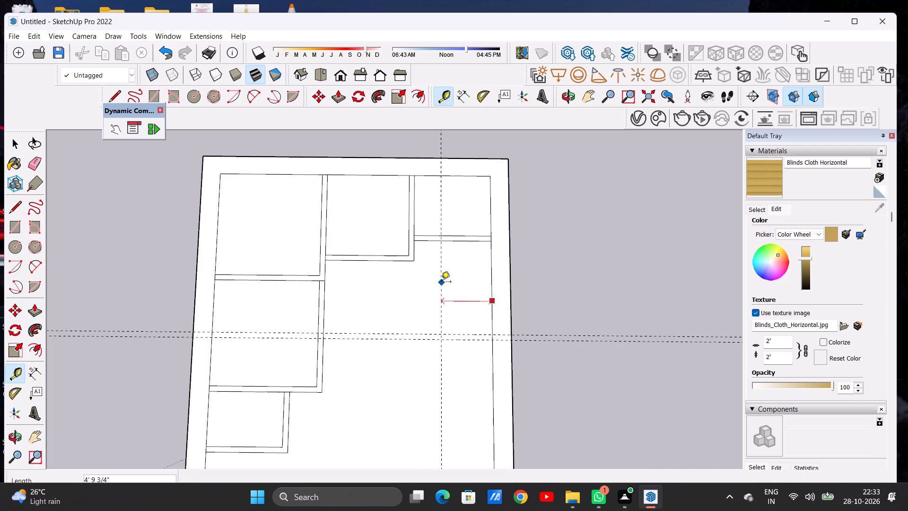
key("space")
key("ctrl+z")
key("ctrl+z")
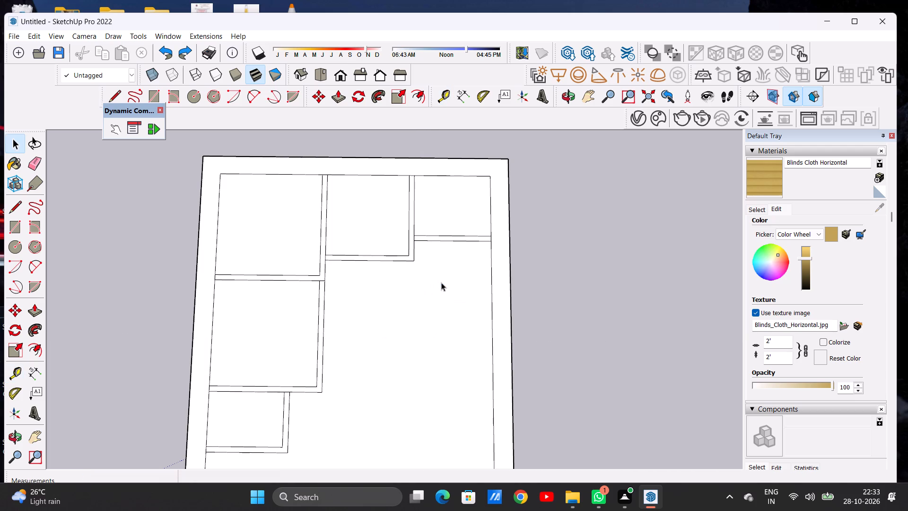
Place a guide 6' from the outer line of the 6' room's partition and a parallel guide 6" beyond it.
key("t")
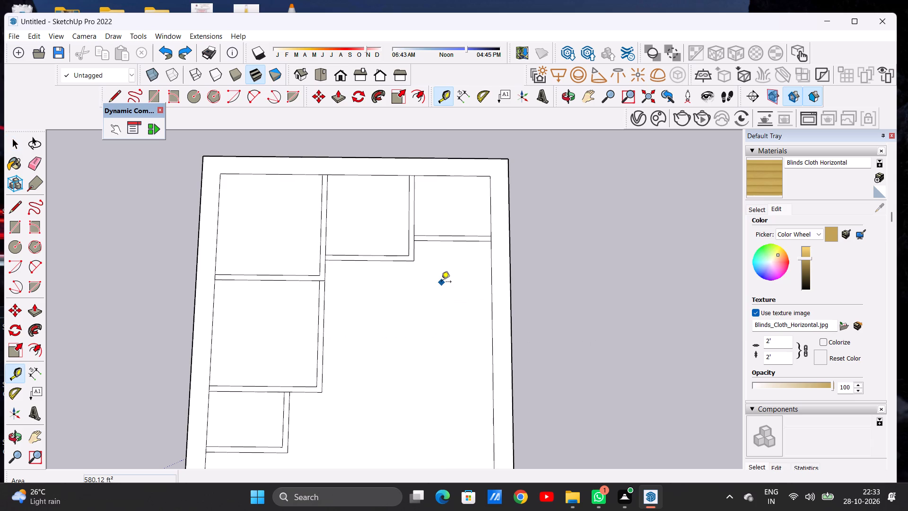
left_click(465, 243)
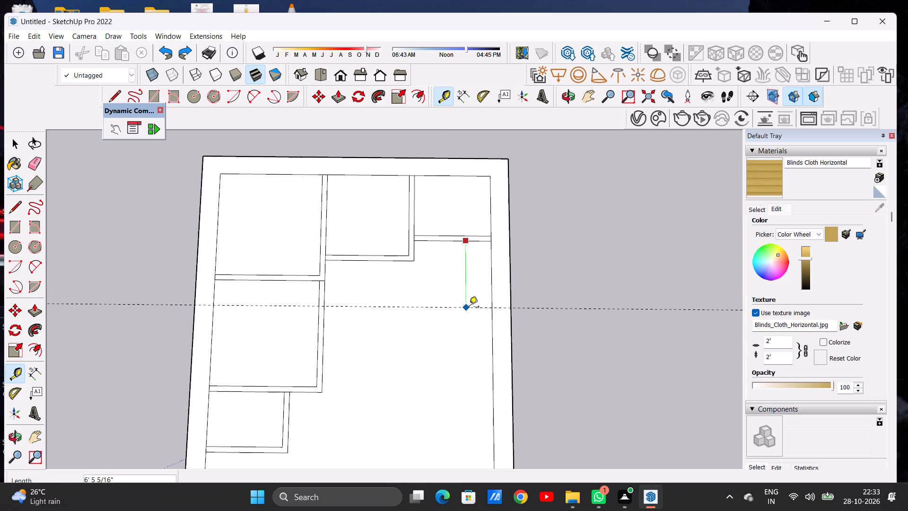
type("6'")
key("Return")
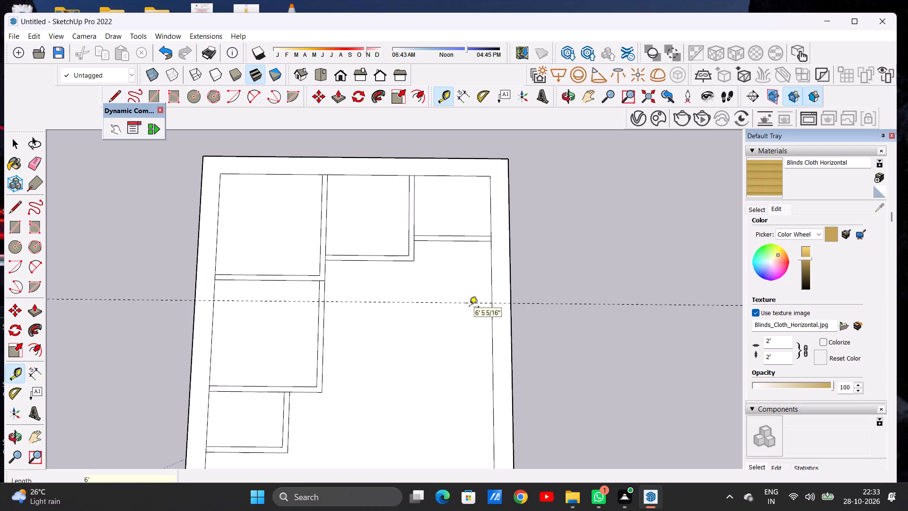
left_click(469, 303)
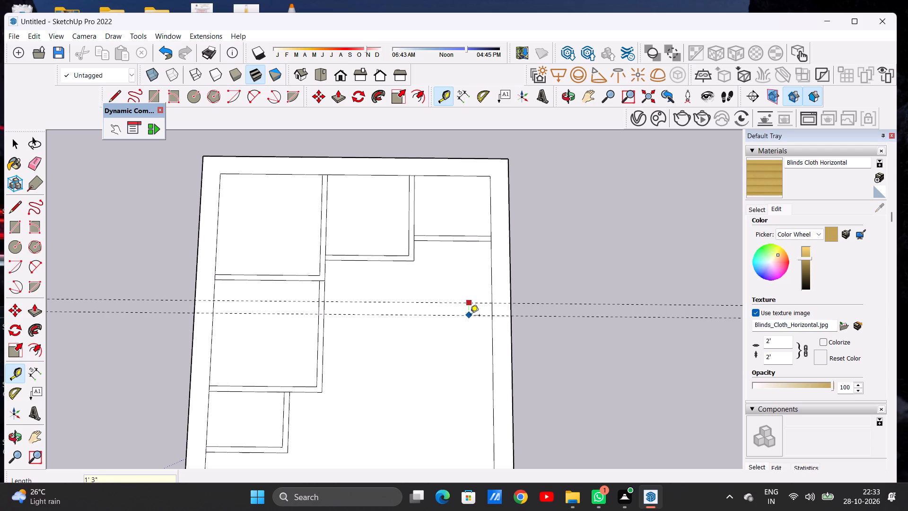
key("6")
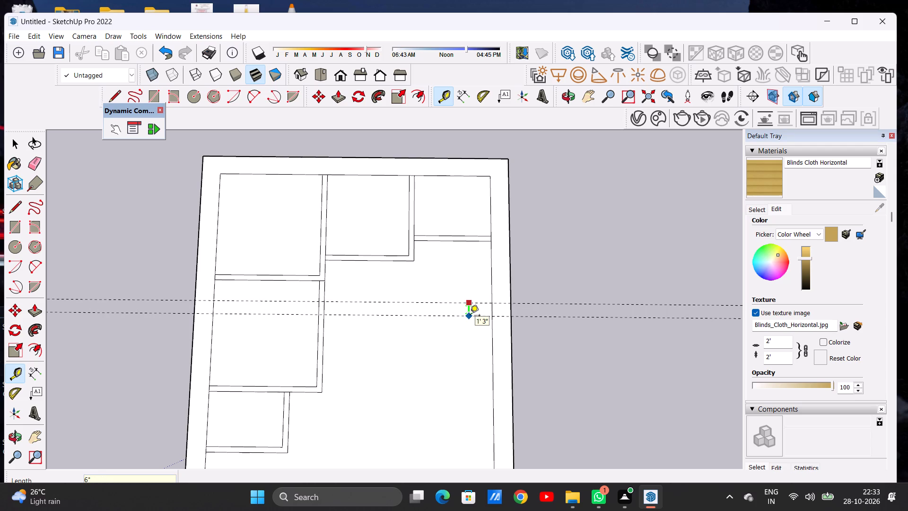
key("shift+quotedbl")
key("Return")
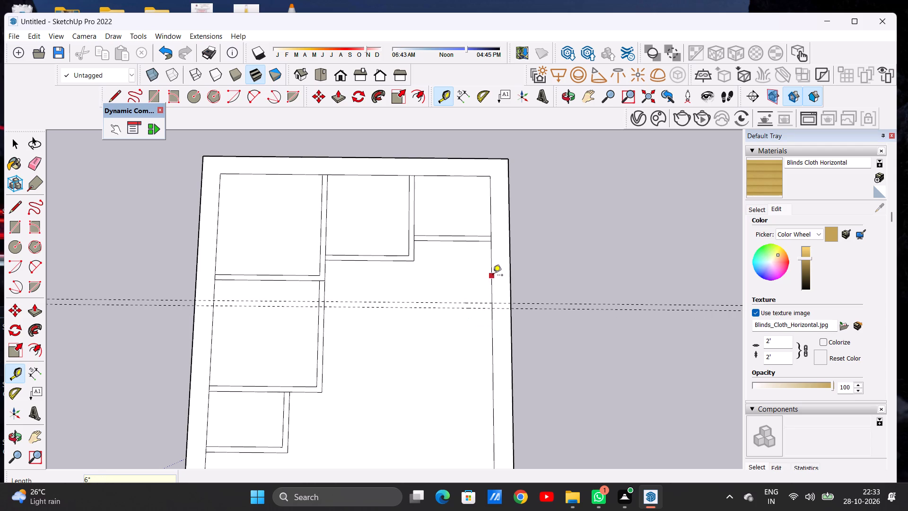
Place a guide 5' in from the inner wall edge farthest from the building and a parallel guide 6" beyond it.
left_click(493, 276)
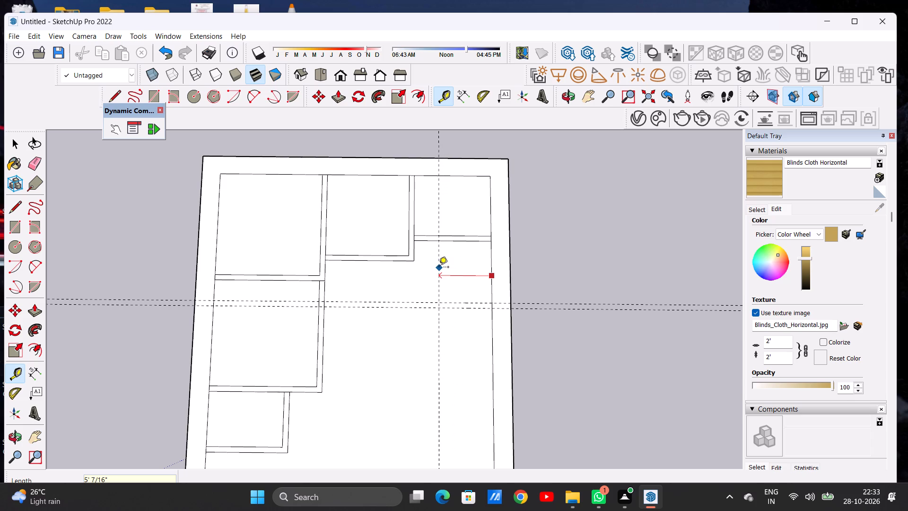
type("5'")
key("Return")
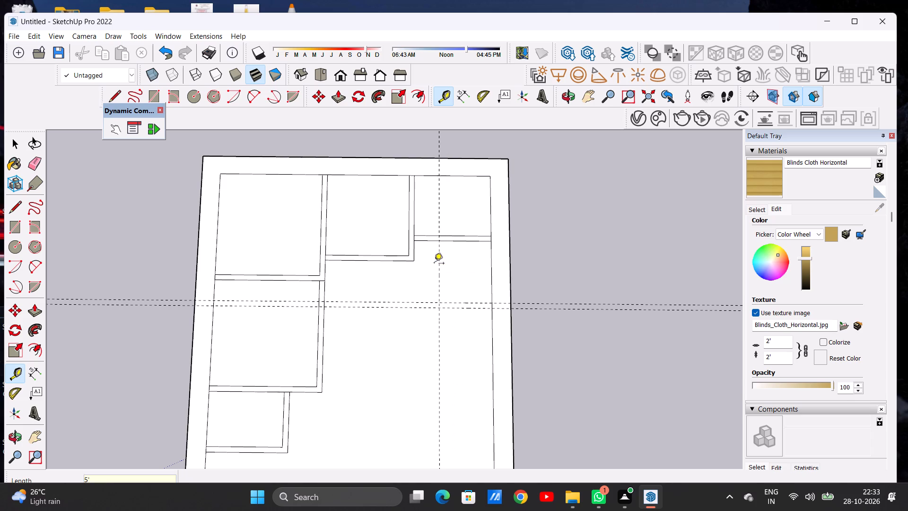
left_click(439, 265)
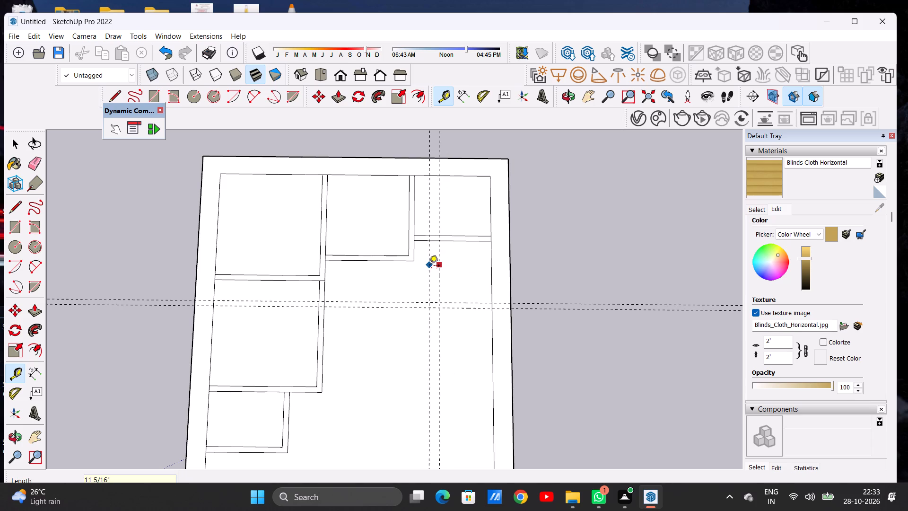
key("6")
key("shift+quotedbl")
key("Return")
Draw the outer and inner partition lines of the 5' by 6' room along the guides, from the 6' room's partition to the inner wall edge.
key("space")
type("L")
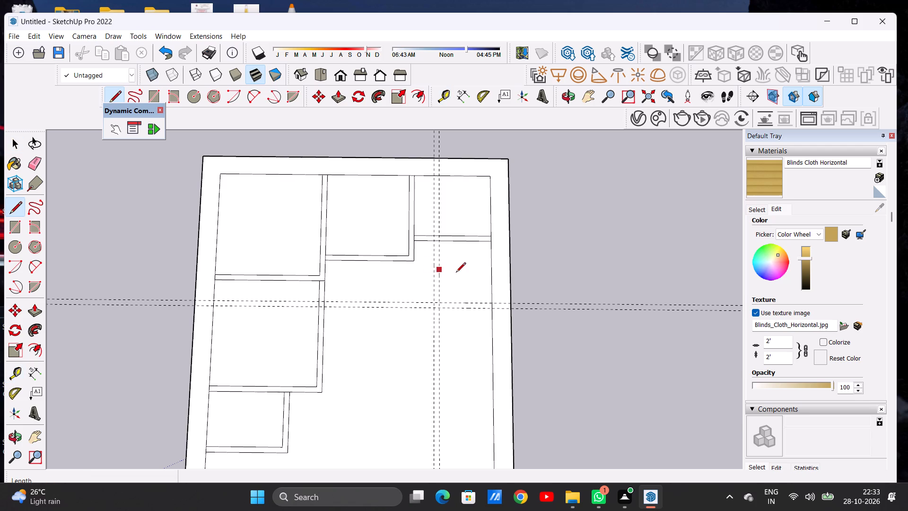
scroll(514, 272, "down", 5)
scroll(468, 255, "up", 11)
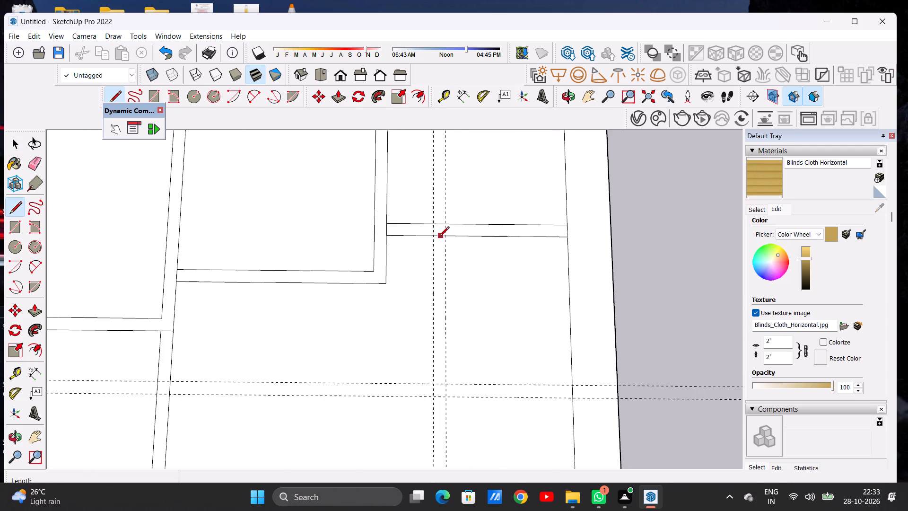
left_click(436, 238)
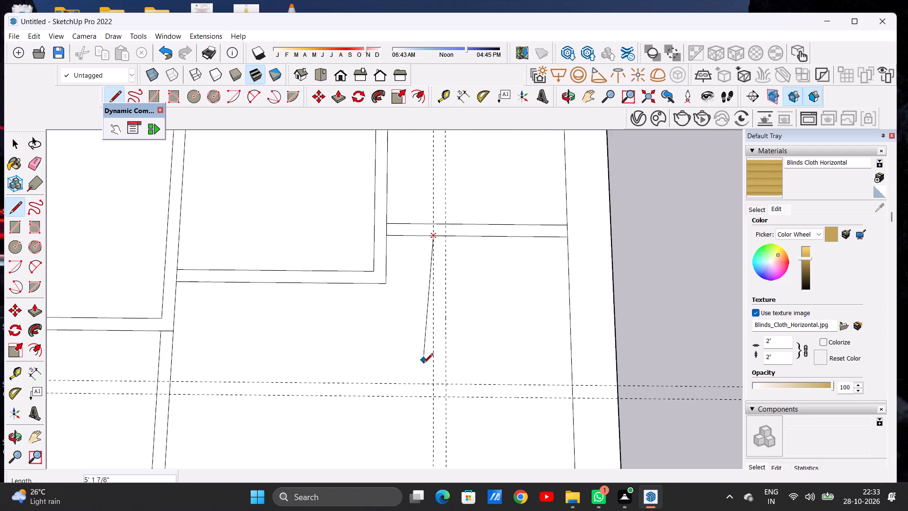
left_click(435, 397)
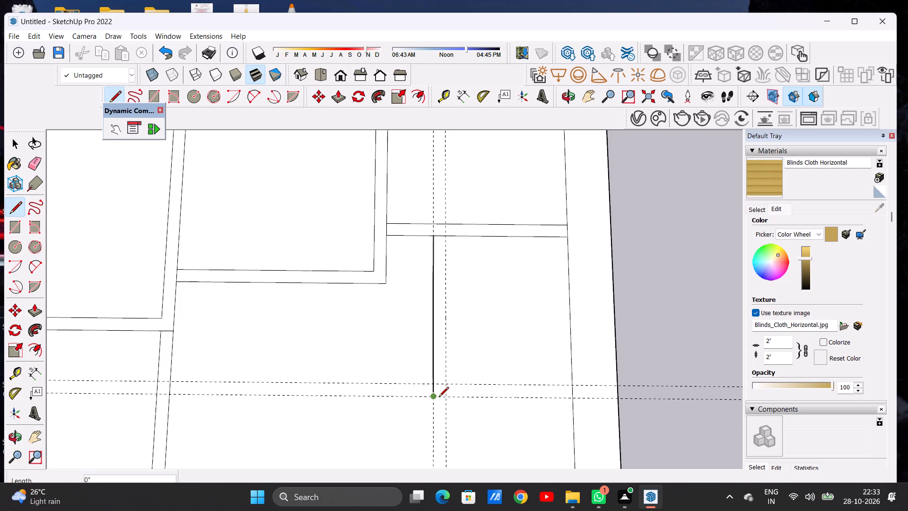
left_click(575, 400)
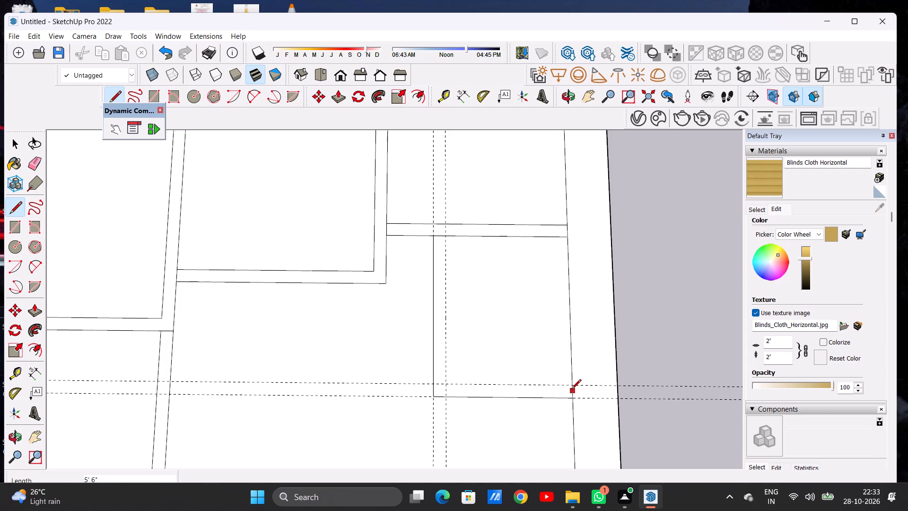
left_click(571, 387)
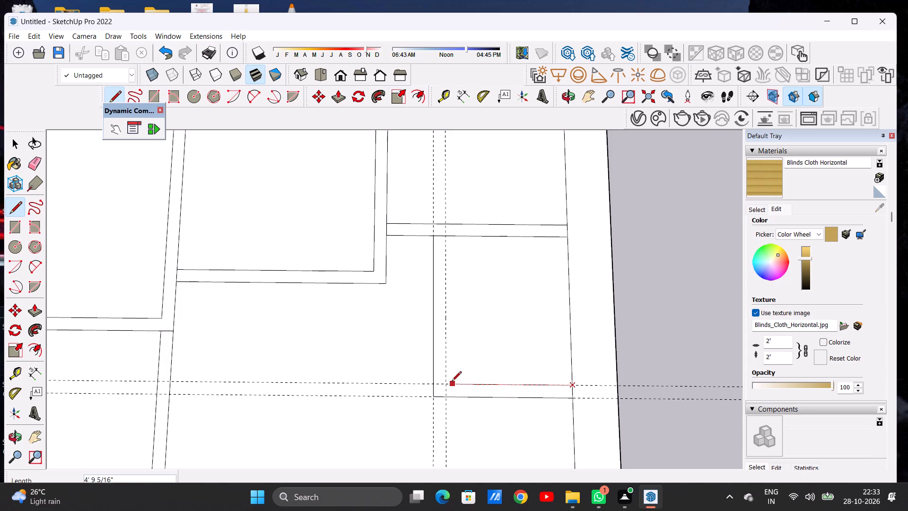
left_click(448, 382)
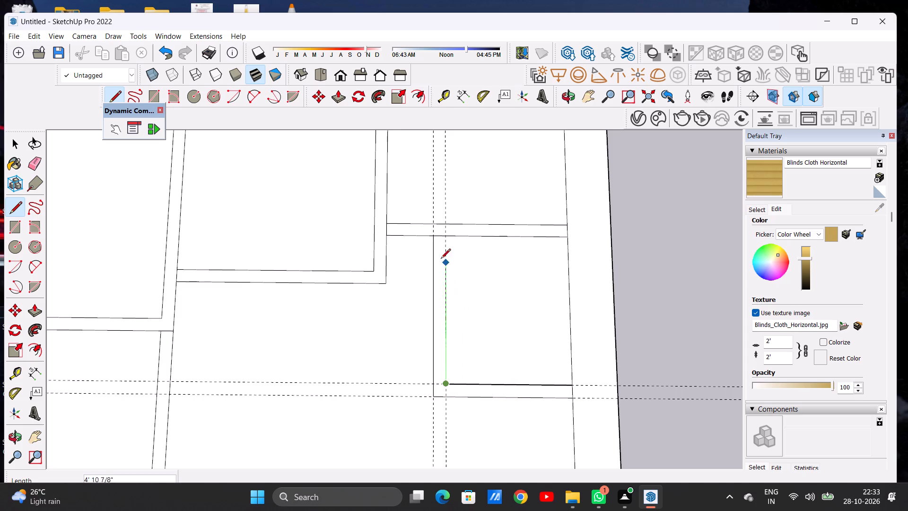
left_click(446, 239)
key("space")
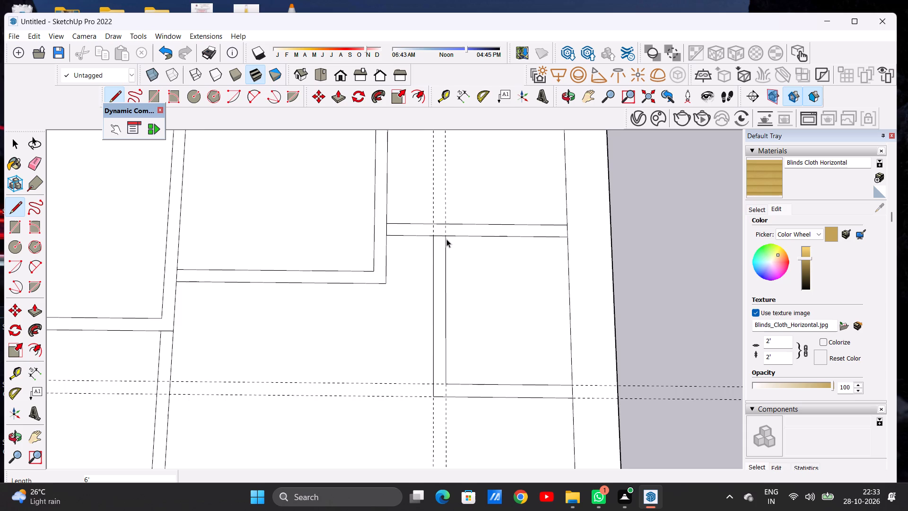
Erase the four construction guides used for the 5' by 6' room.
scroll(480, 261, "down", 20)
scroll(480, 261, "down", 2)
scroll(516, 300, "up", 5)
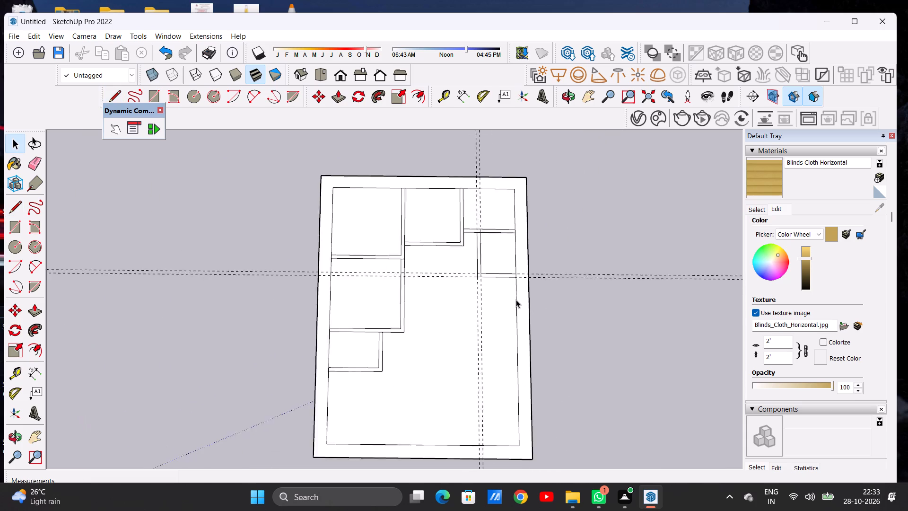
scroll(516, 300, "up", 2)
key("e")
scroll(516, 300, "up", 2)
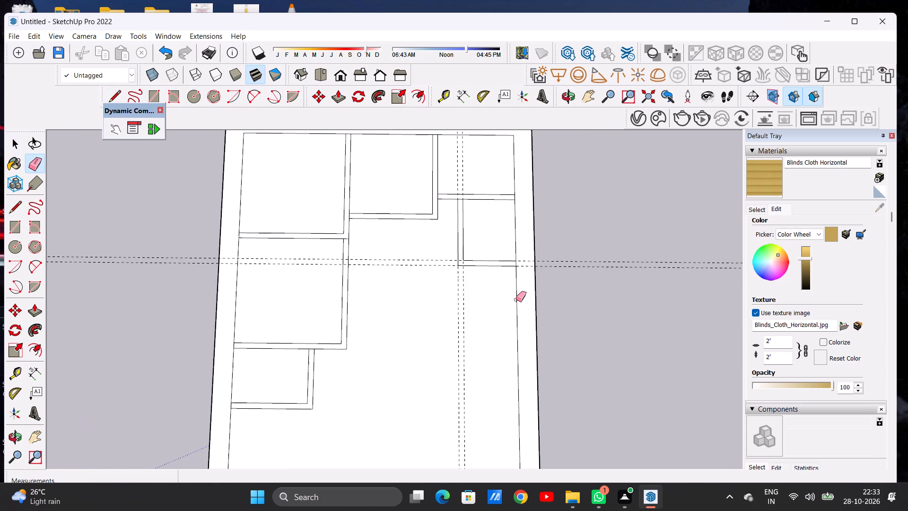
left_click_drag(584, 257, 586, 274)
scroll(572, 287, "down", 5)
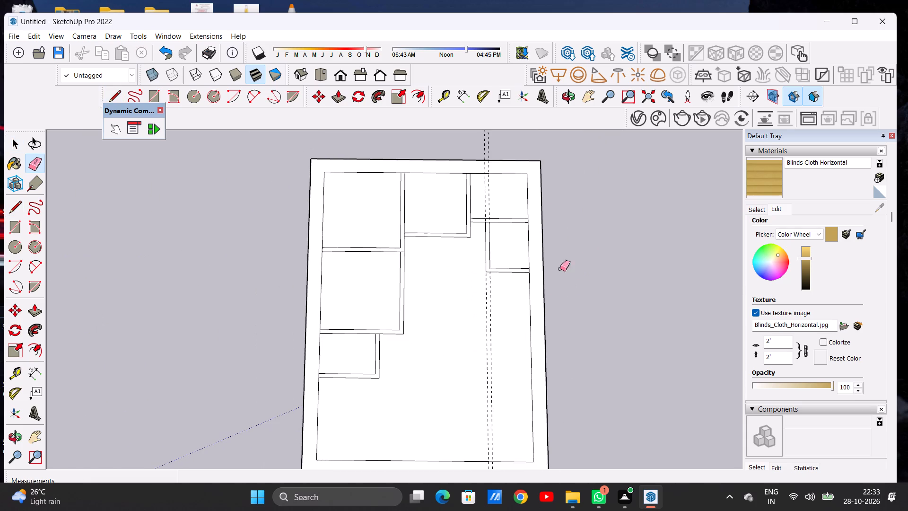
left_click_drag(489, 154, 494, 155)
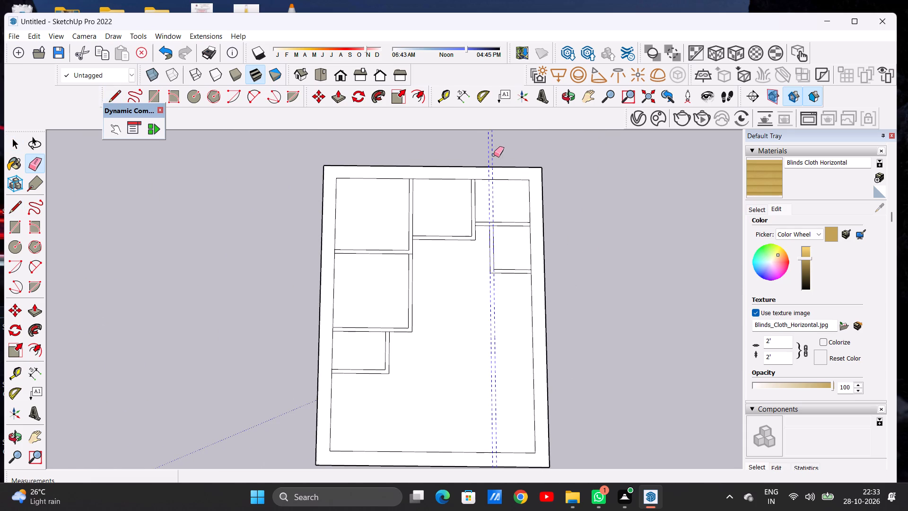
key("space")
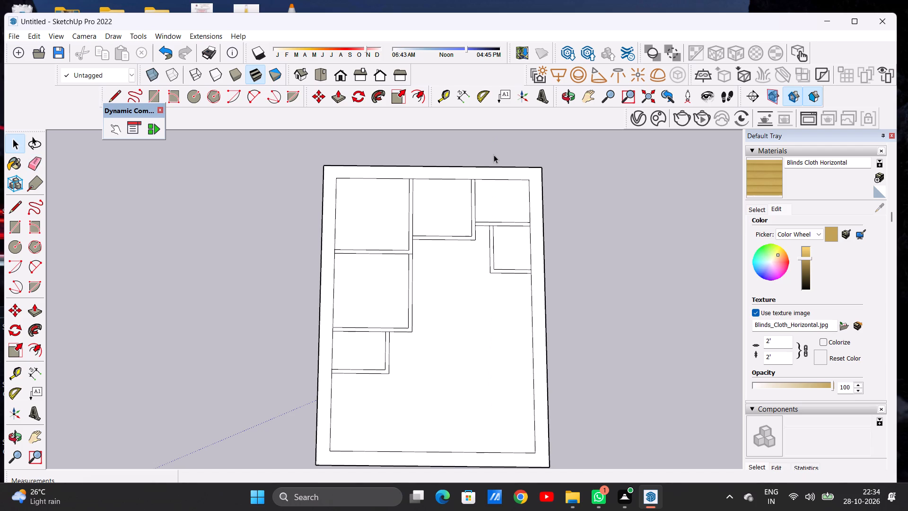
Place a guide 9' from the outer line of the 5' by 6' room's partition and a parallel guide 6" beyond it.
scroll(494, 155, "down", 8)
scroll(497, 241, "up", 8)
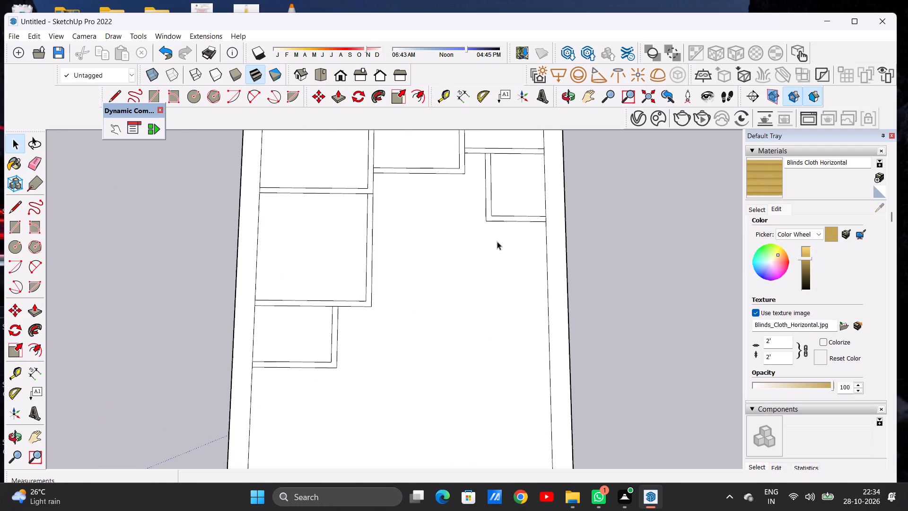
key("t")
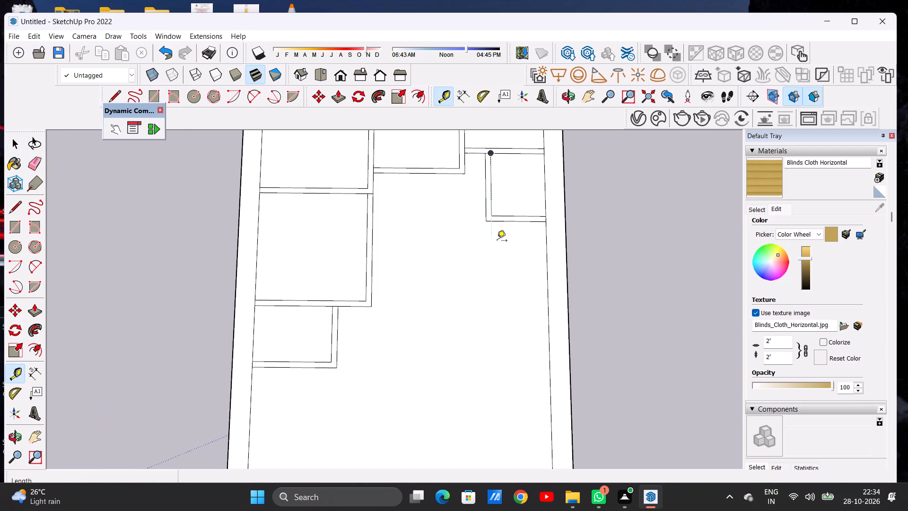
left_click(524, 221)
scroll(528, 256, "down", 9)
scroll(535, 295, "up", 4)
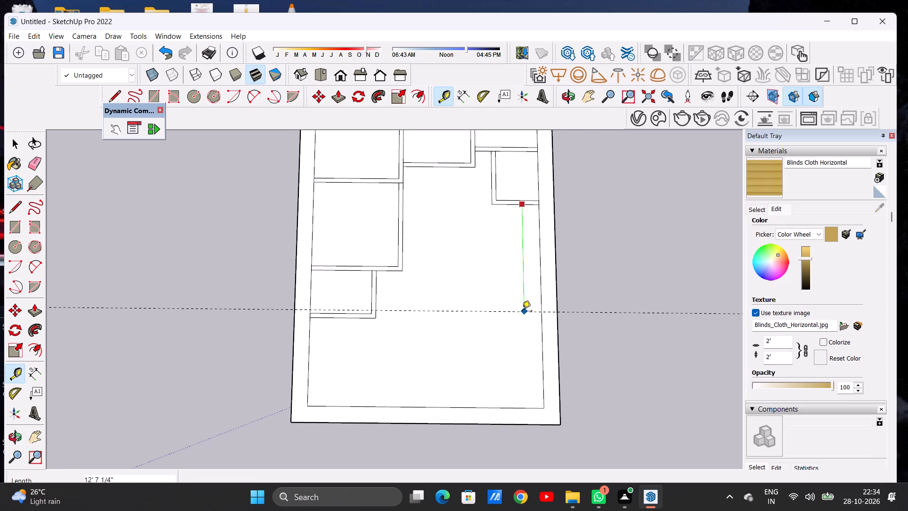
type("9'")
key("Return")
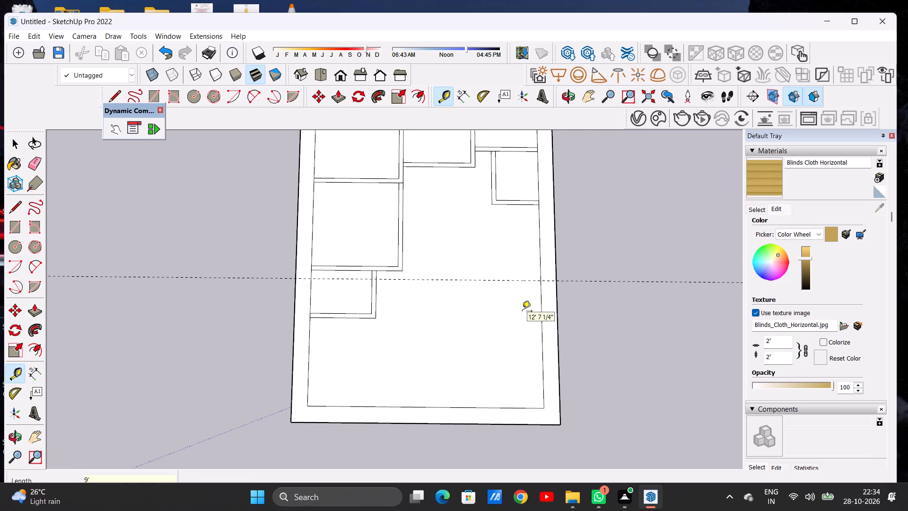
left_click(498, 284)
key("space")
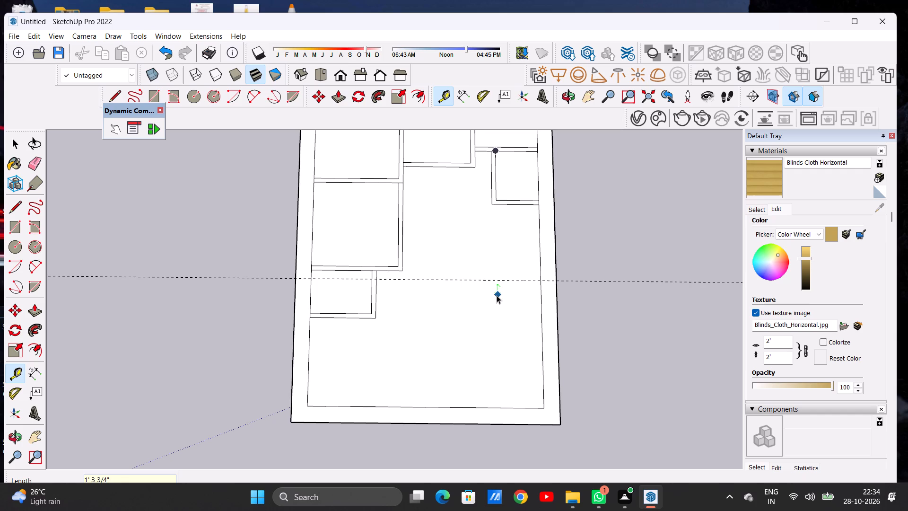
type("T")
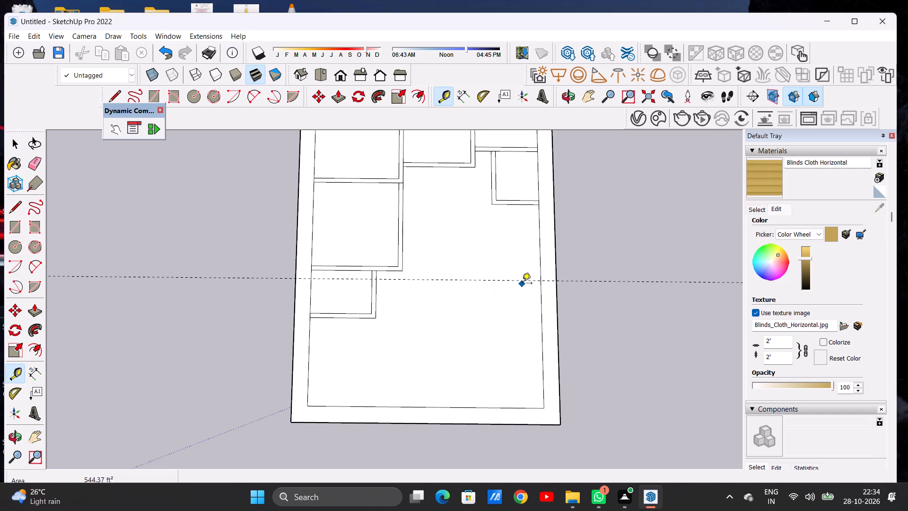
left_click(522, 284)
key("6")
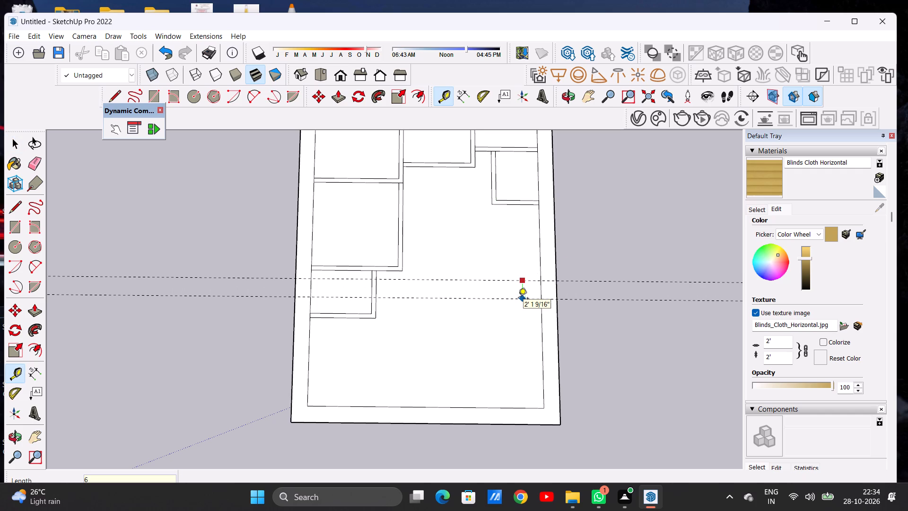
key("shift+quotedbl")
key("Return")
Place a guide 8' in from the inner wall edge bordering the 5' by 6' room and a parallel guide 6" beyond it.
left_click(539, 259)
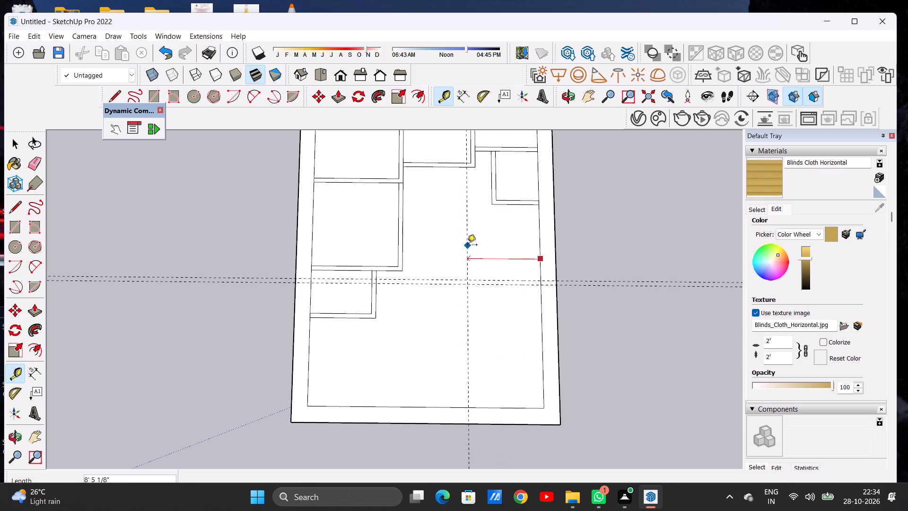
type("8'")
key("Return")
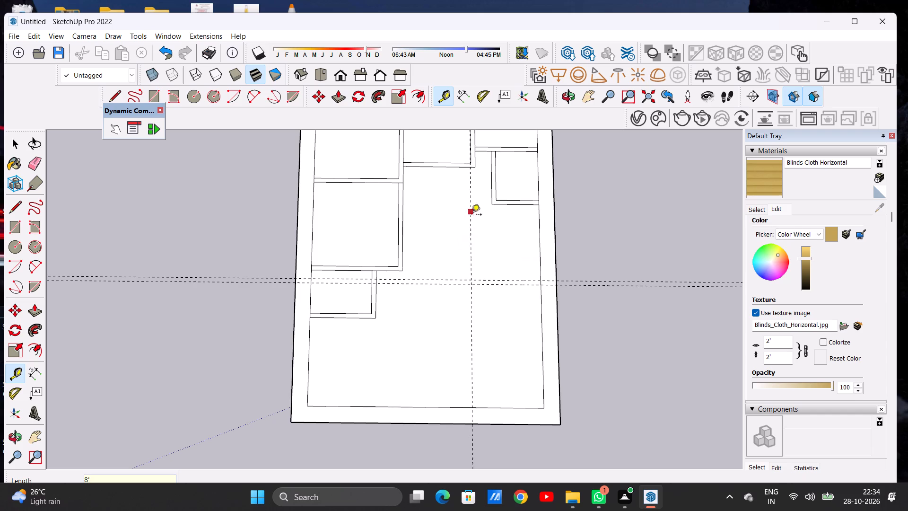
left_click(471, 249)
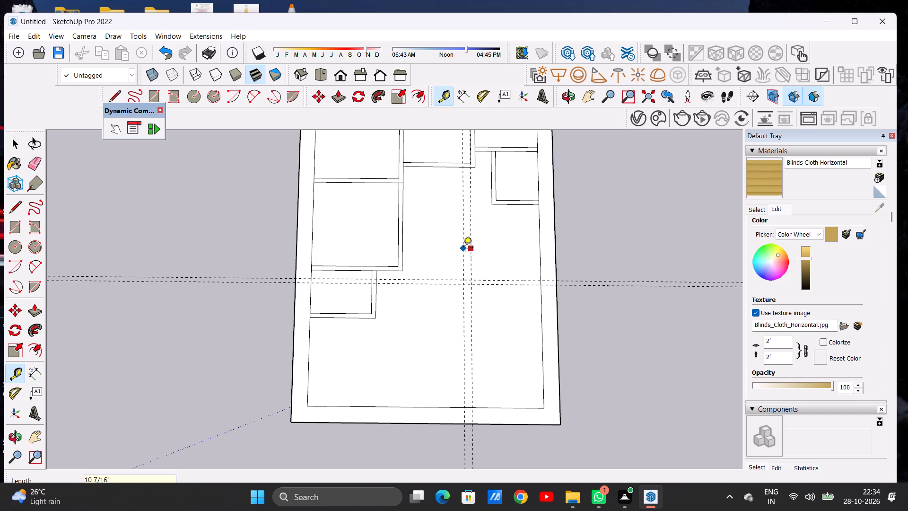
key("6")
key("shift+quotedbl")
key("Return")
key("space")
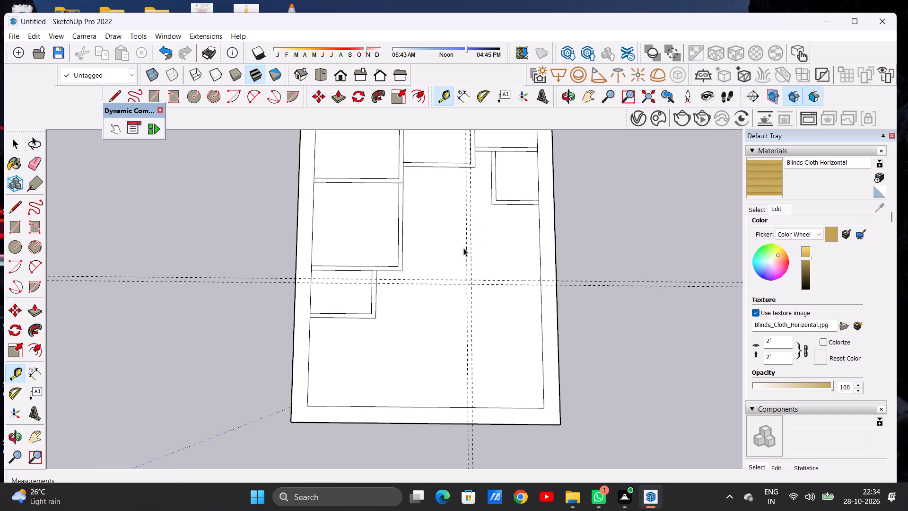
Draw the 8' by 9' room's outer and inner partition lines along the guides, from the inner wall edge to level with the 5' by 6' room's partition.
scroll(470, 247, "down", 1)
scroll(477, 247, "up", 1)
scroll(480, 247, "down", 3)
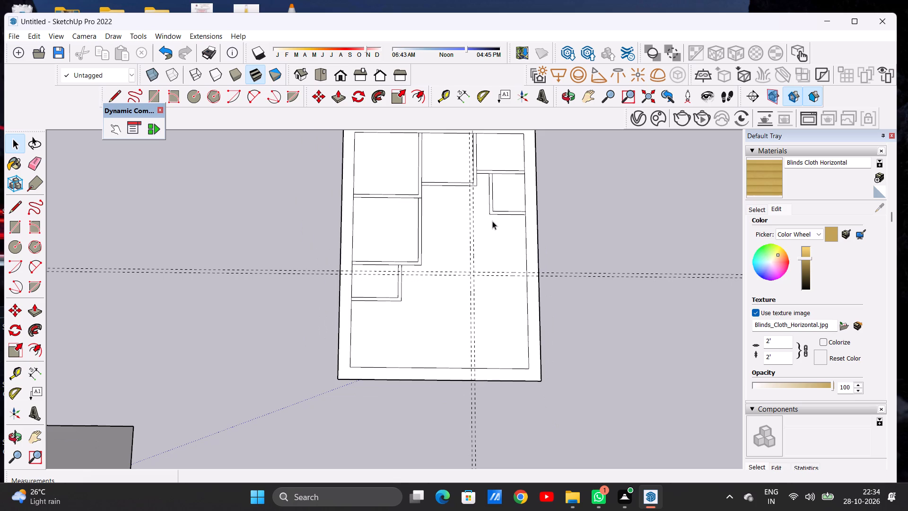
key("l")
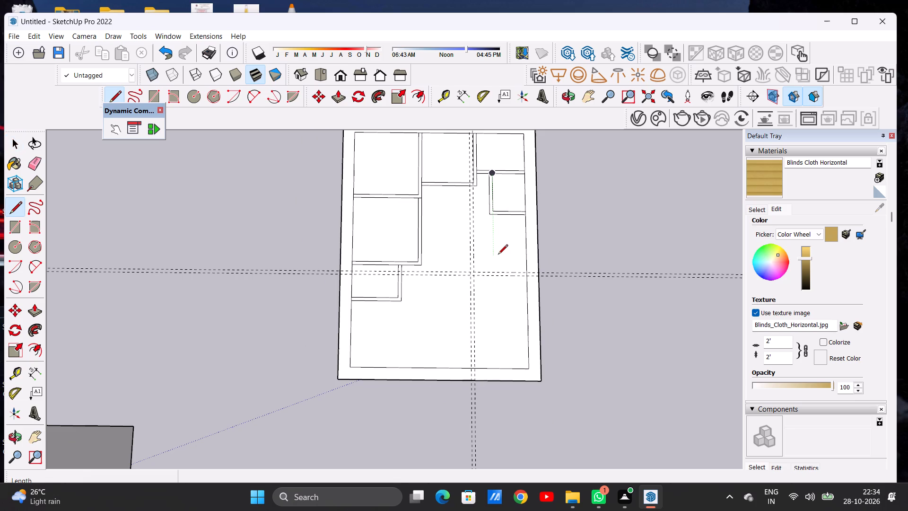
scroll(498, 255, "down", 8)
scroll(489, 276, "up", 11)
scroll(508, 269, "down", 1)
scroll(549, 264, "up", 13)
left_click(545, 250)
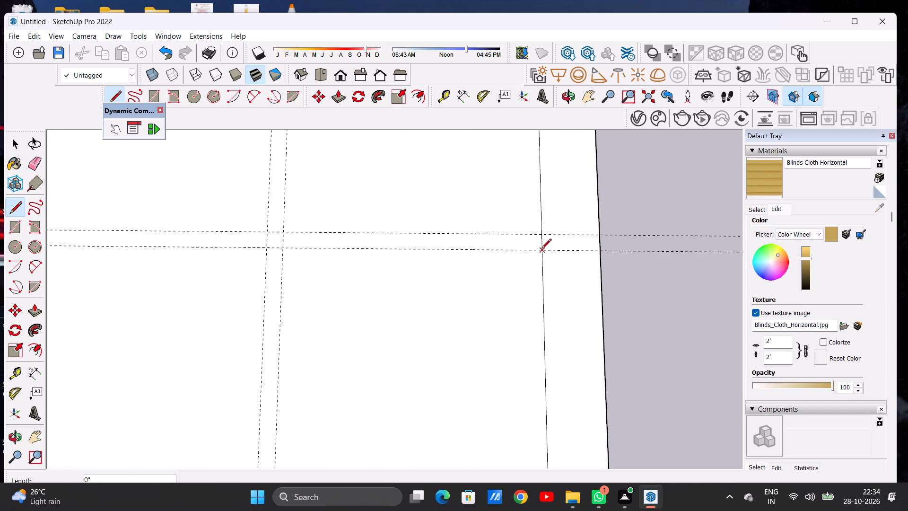
scroll(551, 252, "down", 5)
scroll(386, 254, "up", 7)
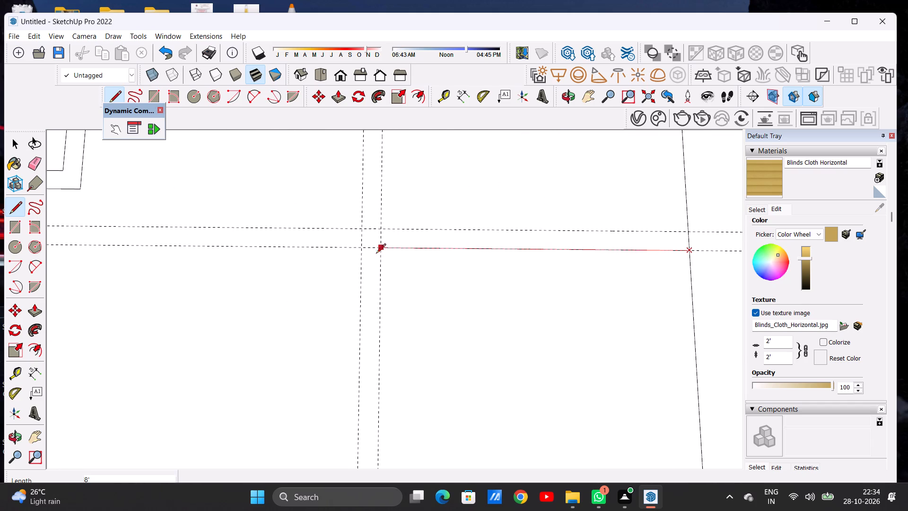
left_click(358, 251)
scroll(362, 257, "down", 7)
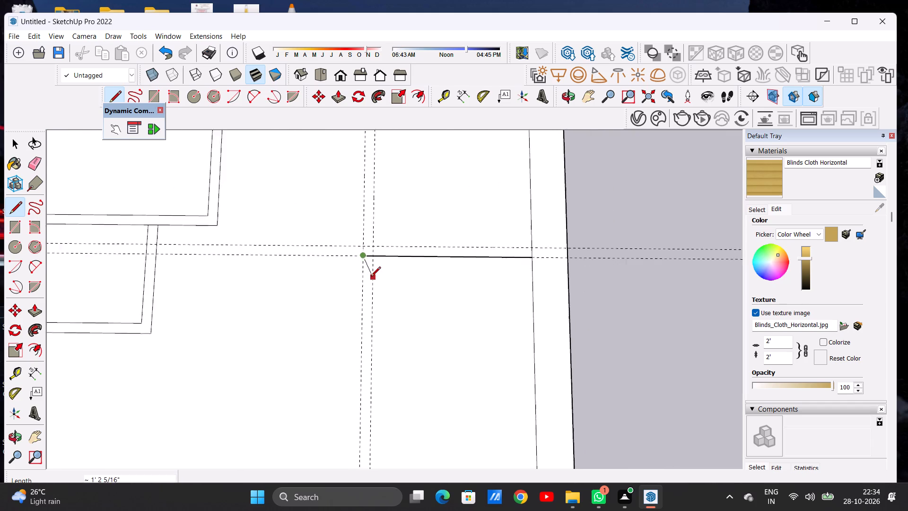
scroll(371, 277, "down", 6)
scroll(365, 178, "up", 4)
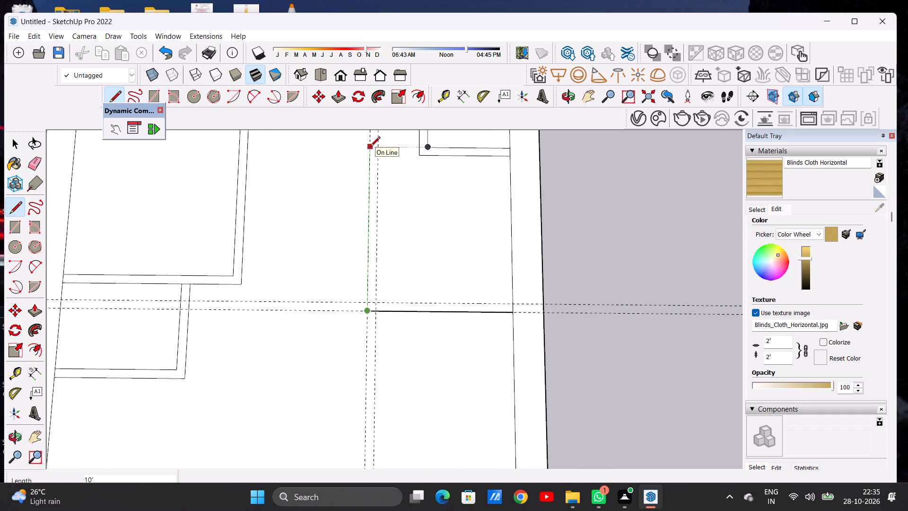
left_click(370, 156)
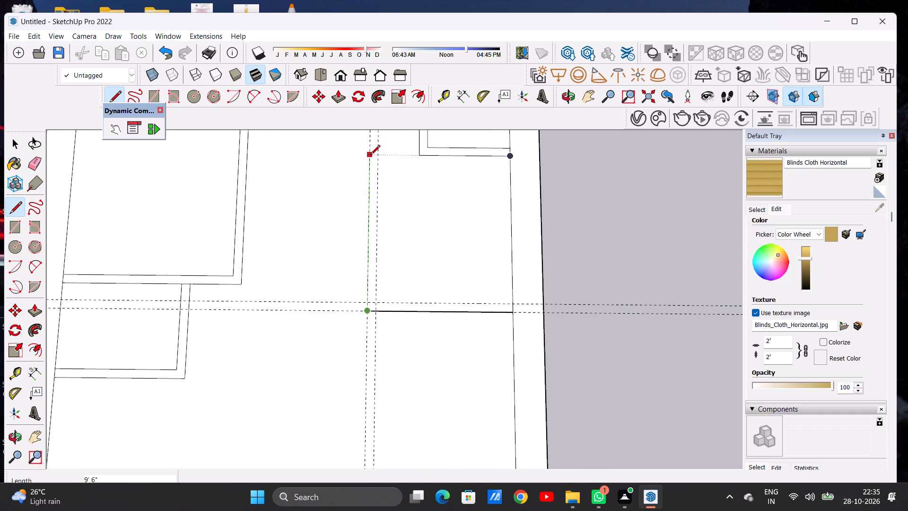
left_click(379, 157)
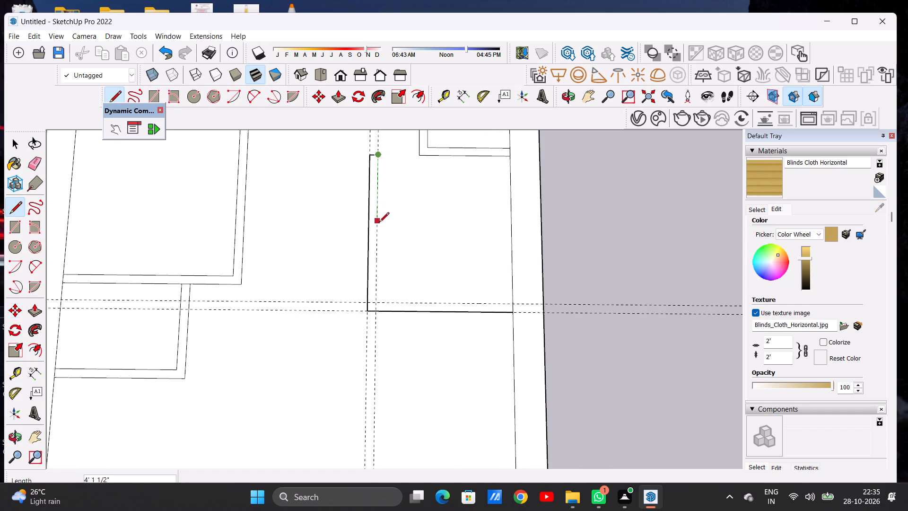
left_click(378, 303)
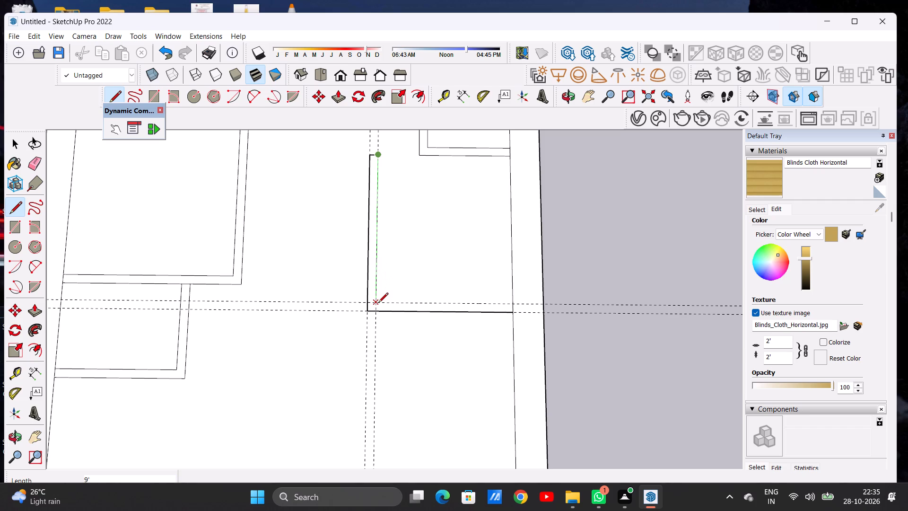
left_click(378, 303)
left_click(511, 304)
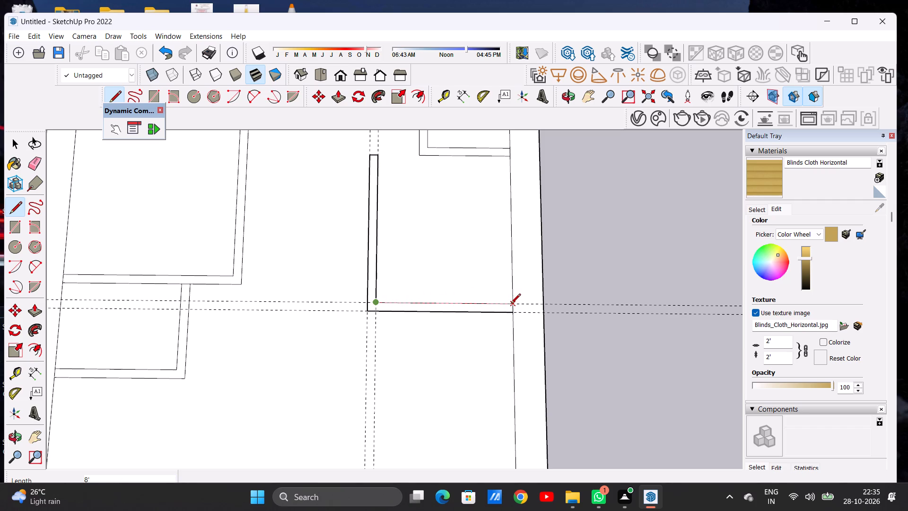
key("space")
Draw a 2' 6" line joining the end of the 8' by 9' room's partition to the outer corner of the 5' by 6' room.
scroll(489, 253, "down", 8)
scroll(489, 254, "up", 1)
scroll(479, 194, "up", 7)
middle_click_drag(457, 222, 458, 198)
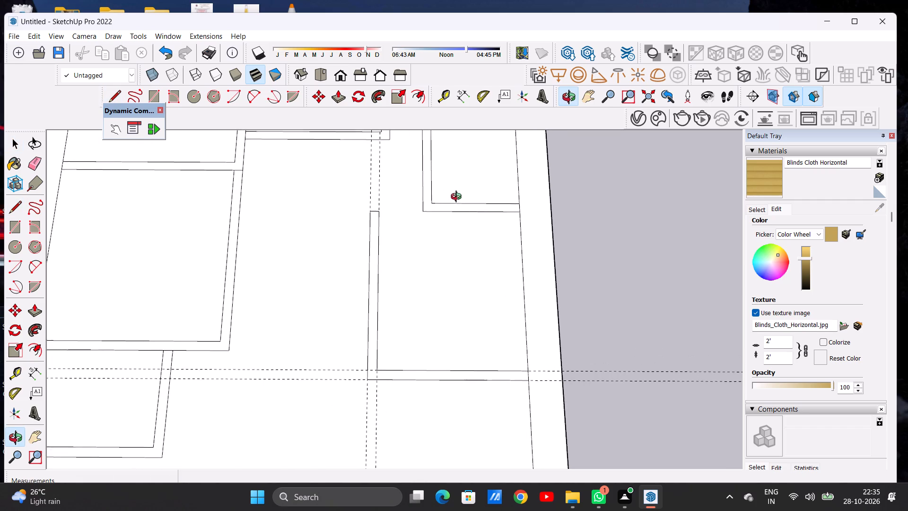
middle_click_drag(458, 198, 461, 194)
scroll(429, 228, "down", 5)
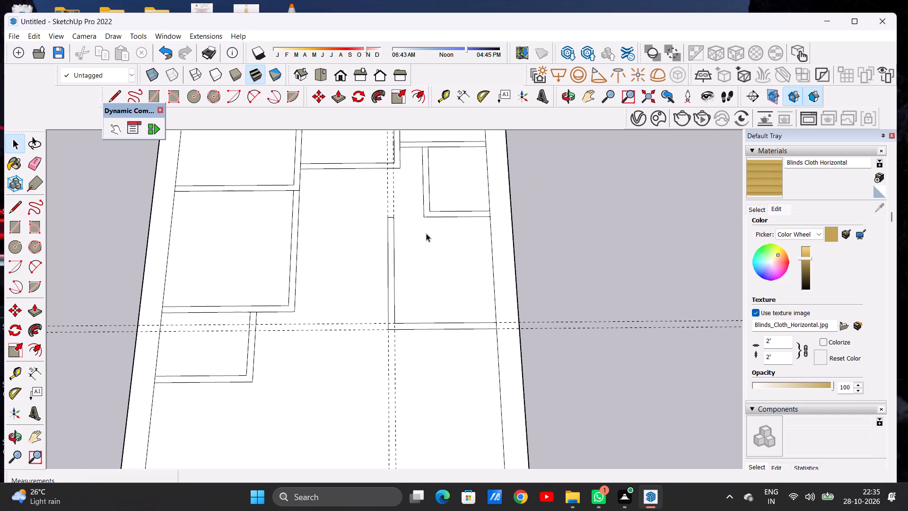
key("l")
scroll(414, 225, "up", 8)
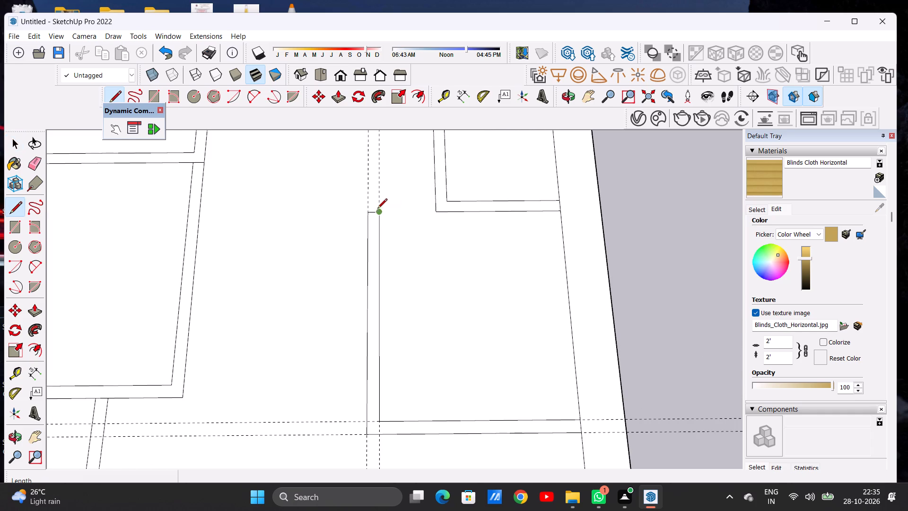
left_click(378, 210)
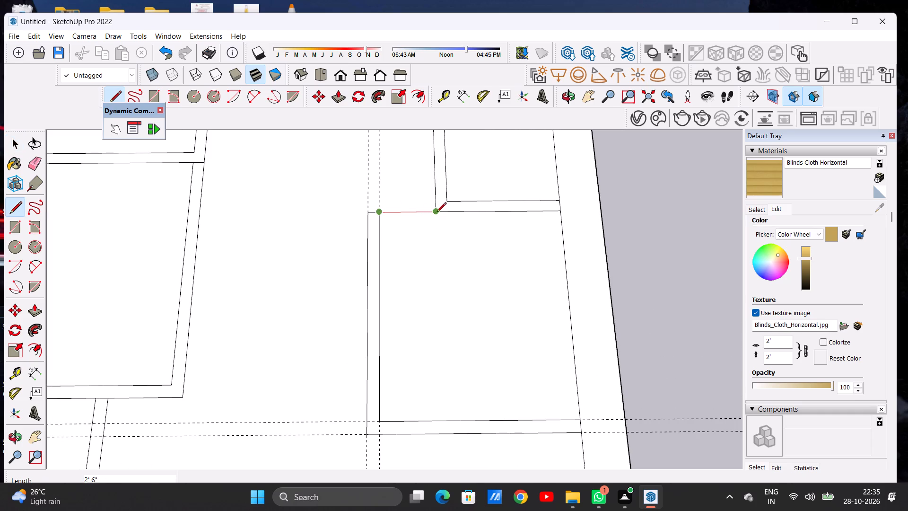
left_click(435, 212)
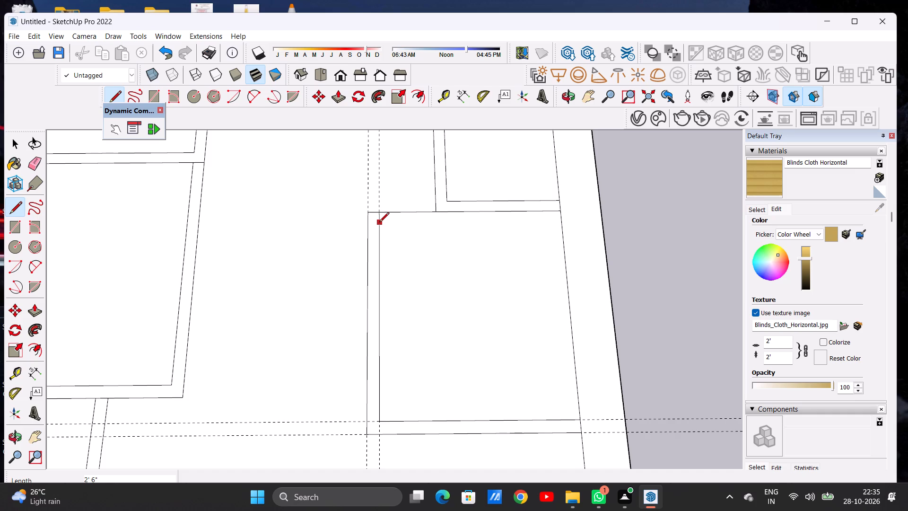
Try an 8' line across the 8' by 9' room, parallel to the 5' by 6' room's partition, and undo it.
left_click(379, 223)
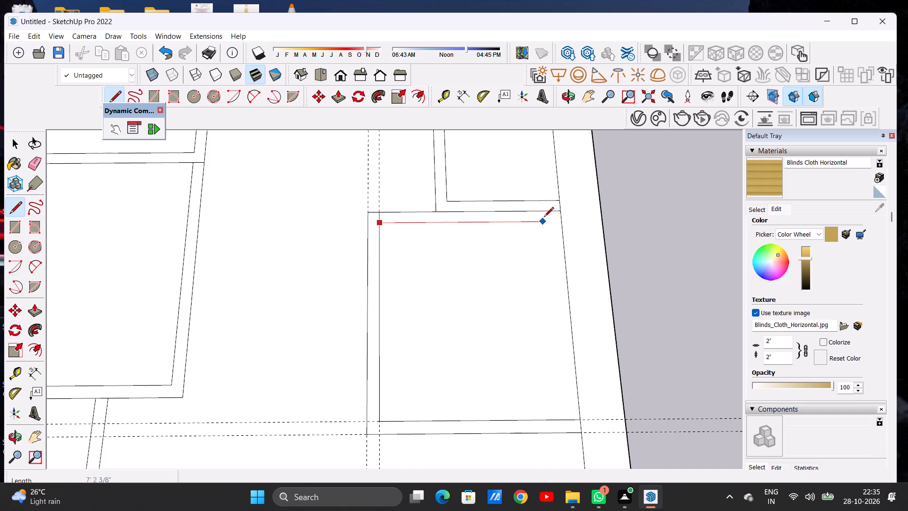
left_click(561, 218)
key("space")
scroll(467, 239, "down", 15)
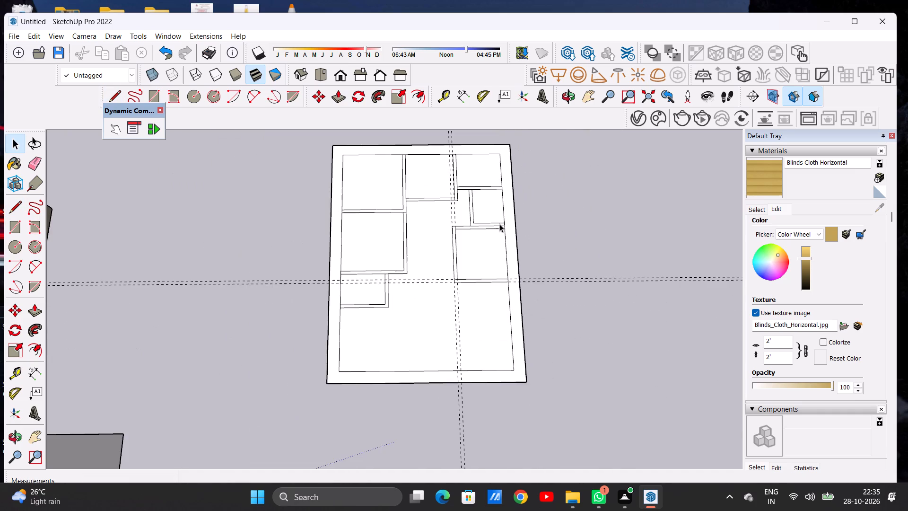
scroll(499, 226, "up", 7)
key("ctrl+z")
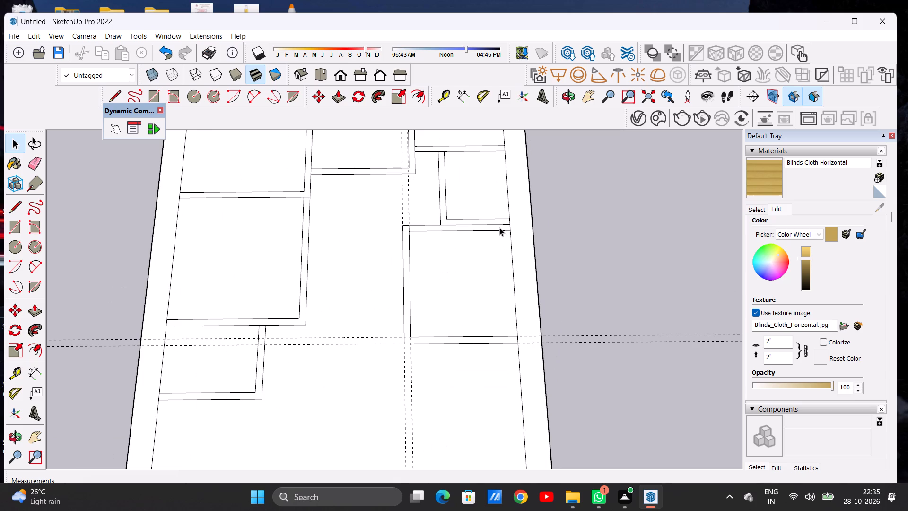
Draw the parallel outer line from the 5' by 6' room's partition to the outer guide and close it down to the 8' by 9' room's partition.
scroll(486, 211, "down", 3)
scroll(442, 215, "up", 2)
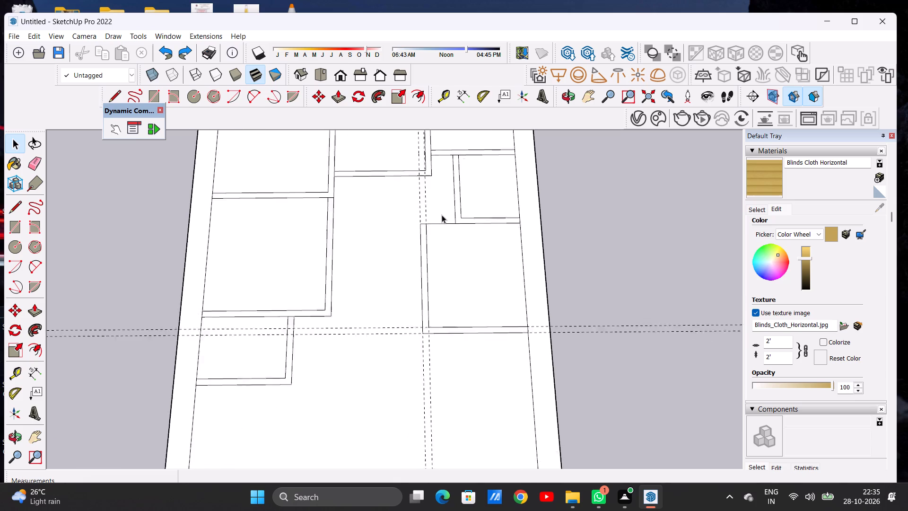
scroll(442, 215, "up", 4)
middle_click_drag(445, 212, 445, 234)
scroll(470, 232, "down", 3)
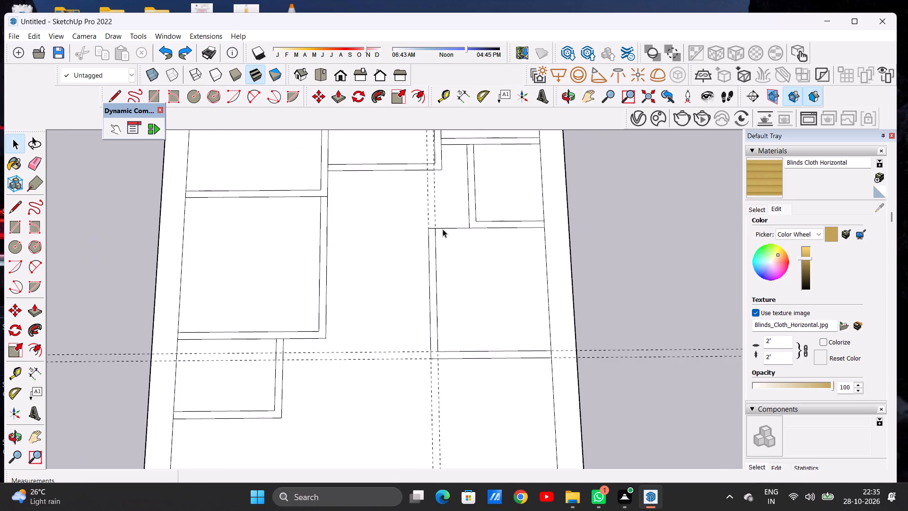
scroll(443, 229, "up", 8)
key("l")
scroll(439, 229, "up", 3)
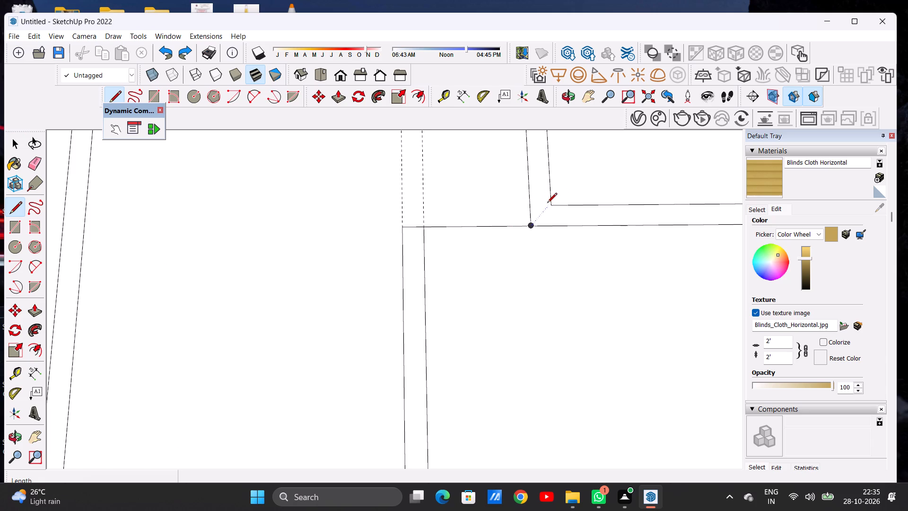
left_click(529, 207)
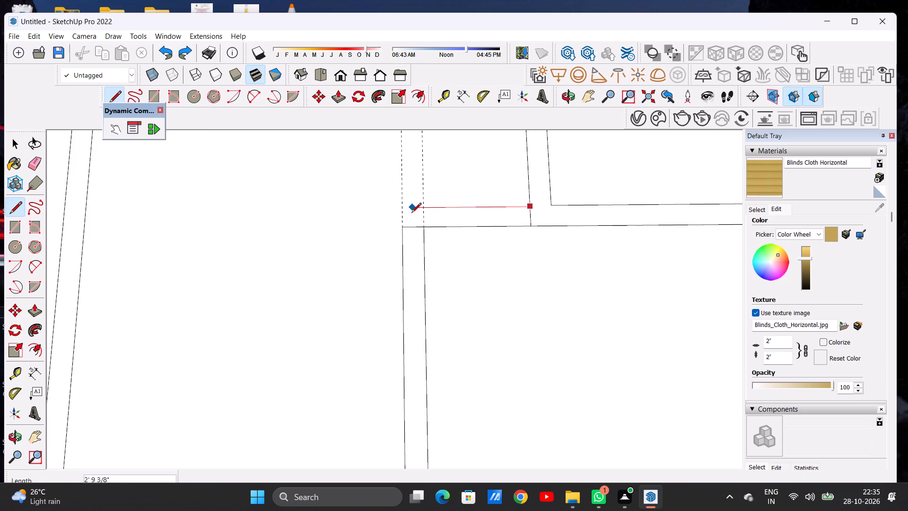
left_click(400, 210)
left_click(400, 227)
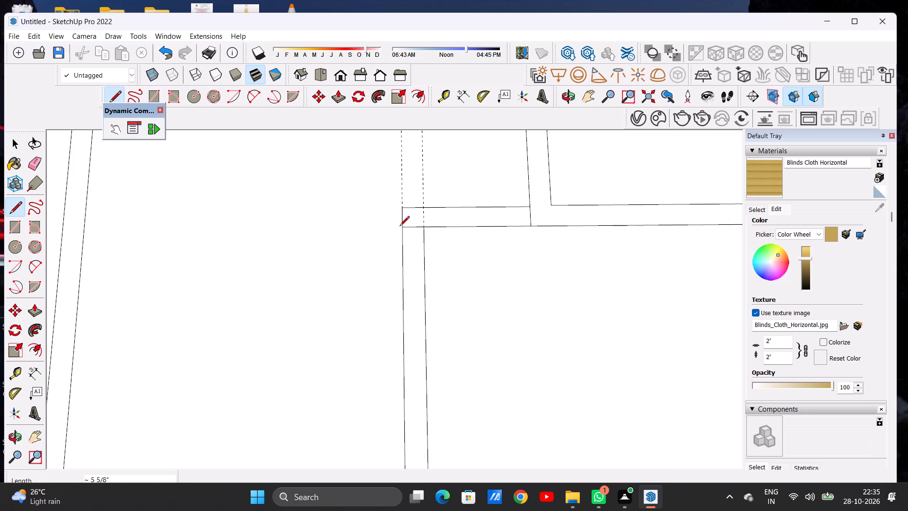
key("space")
Erase the short line segment crossing the partition at the 8' by 9' room's outer corner.
scroll(450, 238, "down", 18)
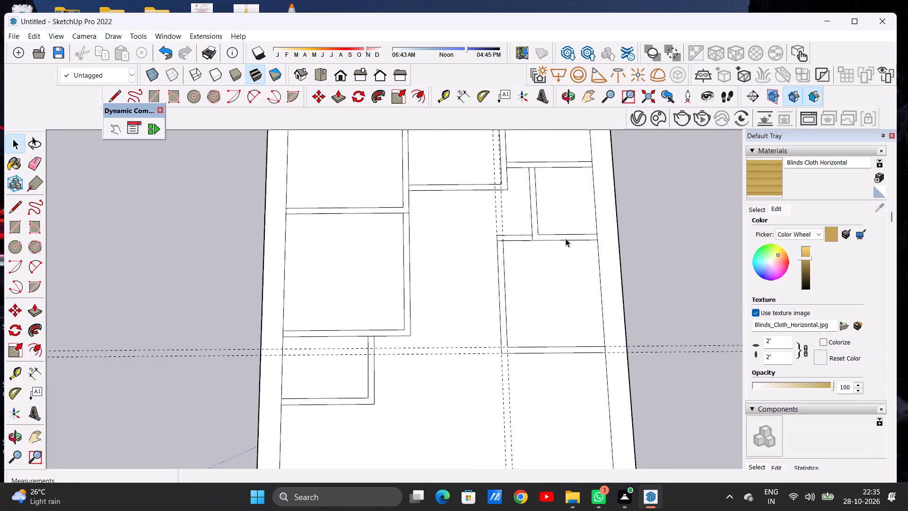
scroll(566, 238, "down", 4)
scroll(539, 223, "up", 20)
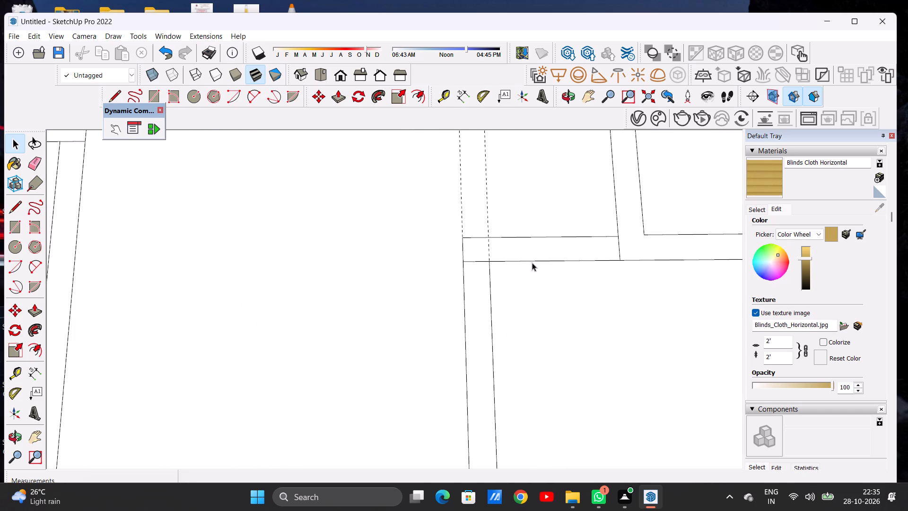
key("e")
scroll(480, 276, "up", 1)
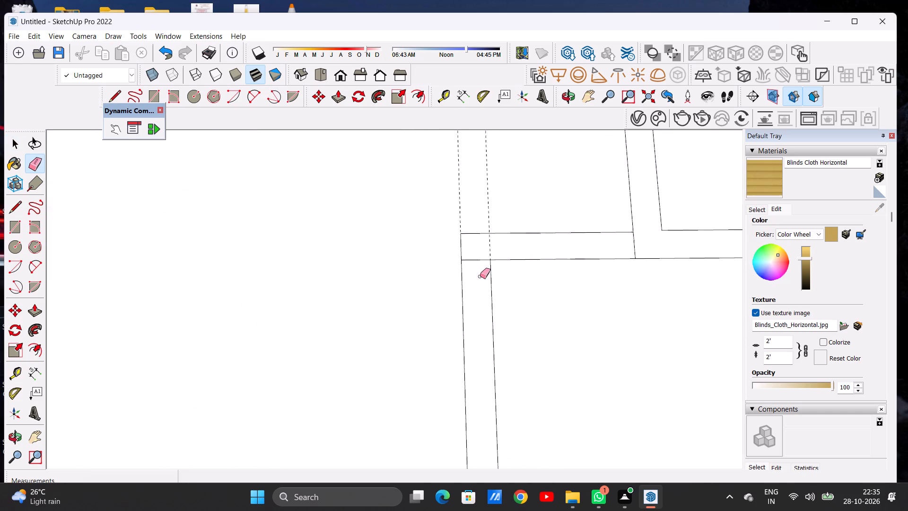
scroll(480, 276, "up", 3)
left_click_drag(481, 250, 481, 259)
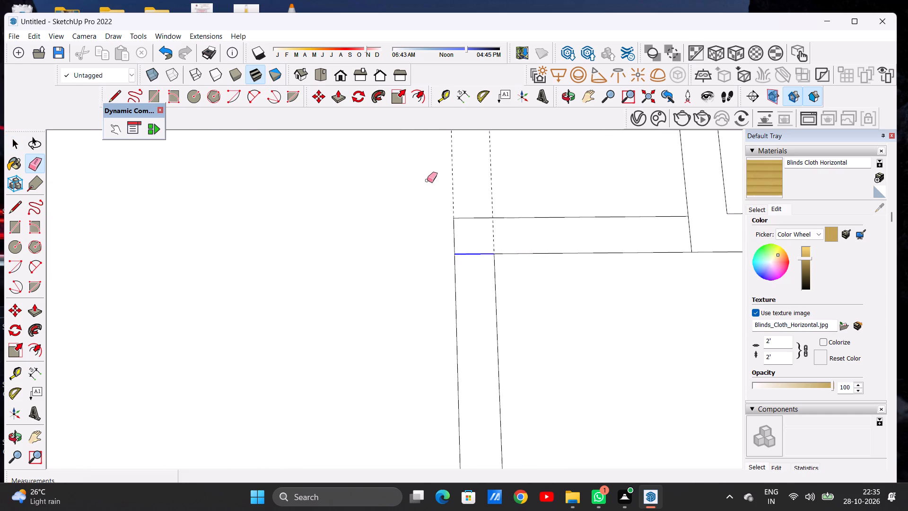
Erase the two pairs of construction guides used for the 8' by 9' room.
left_click_drag(447, 181, 499, 181)
scroll(515, 202, "down", 3)
scroll(515, 202, "up", 1)
scroll(515, 202, "down", 9)
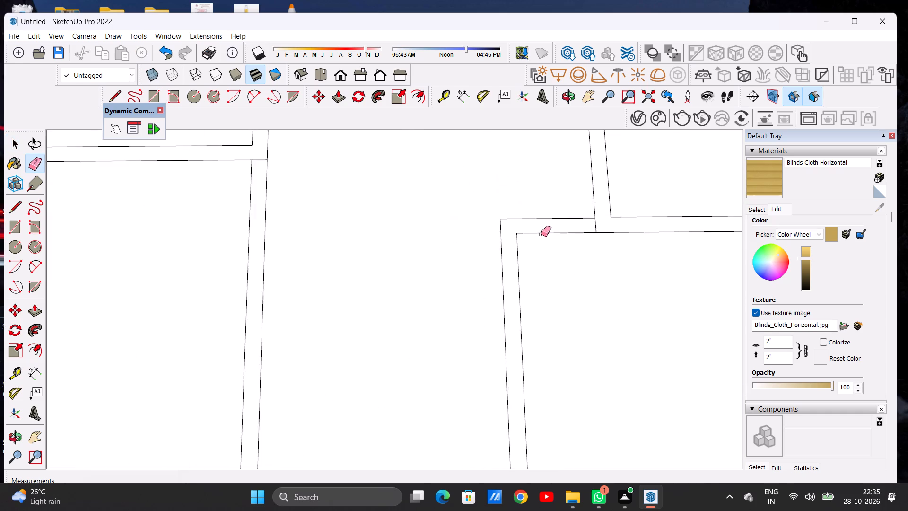
scroll(541, 234, "down", 17)
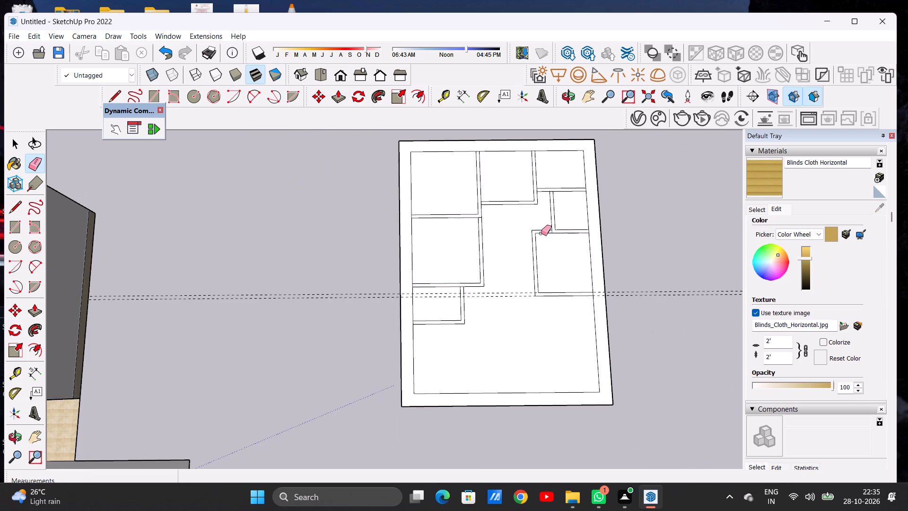
scroll(615, 298, "up", 6)
scroll(616, 298, "down", 1)
scroll(616, 298, "up", 16)
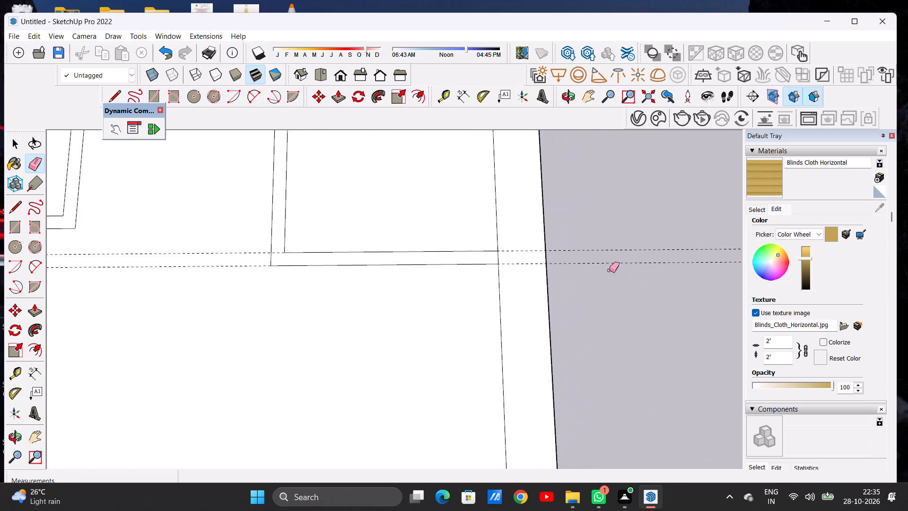
left_click_drag(610, 249, 614, 268)
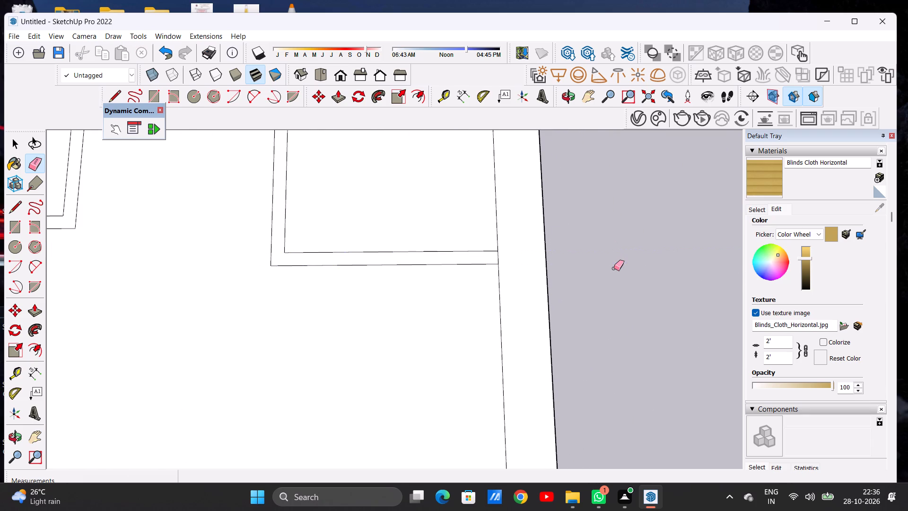
key("space")
Examine the open area of the floor plan beyond the 8' by 9' room.
scroll(624, 264, "down", 20)
scroll(624, 264, "down", 4)
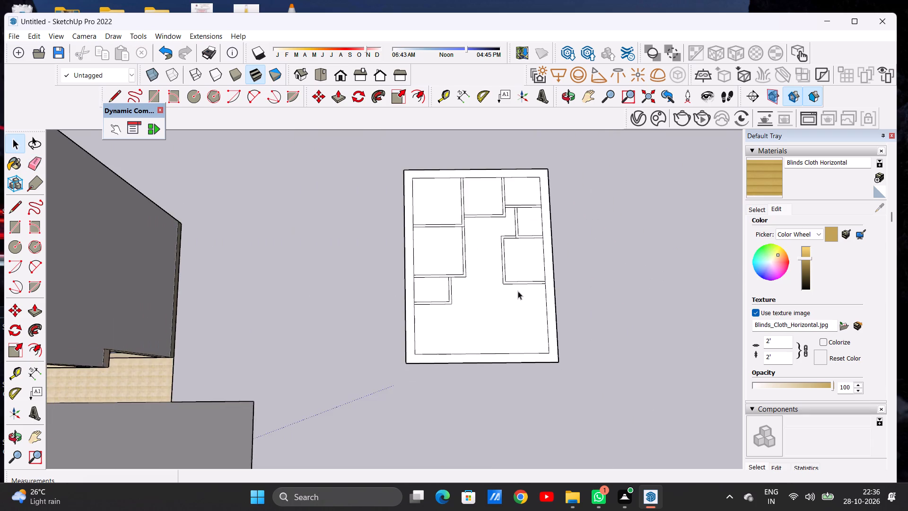
scroll(518, 291, "down", 5)
scroll(491, 299, "up", 7)
scroll(469, 330, "up", 5)
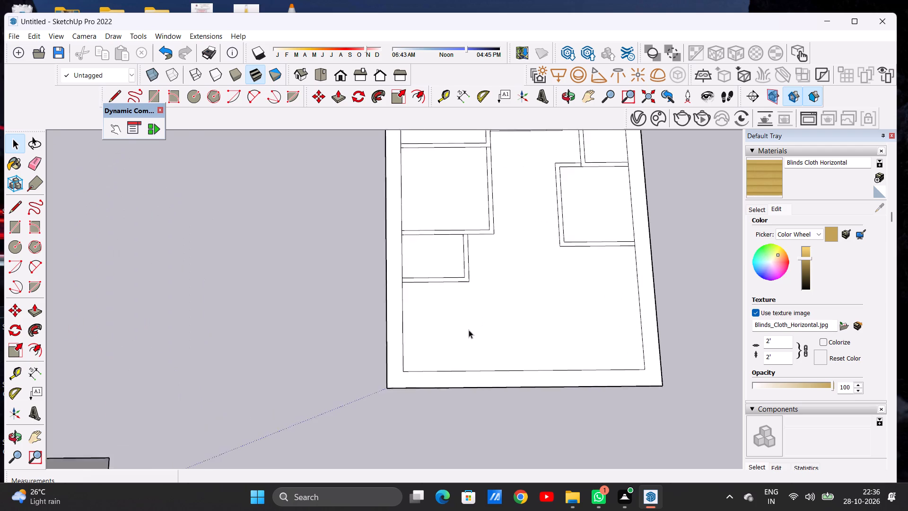
scroll(469, 330, "up", 1)
scroll(491, 326, "down", 4)
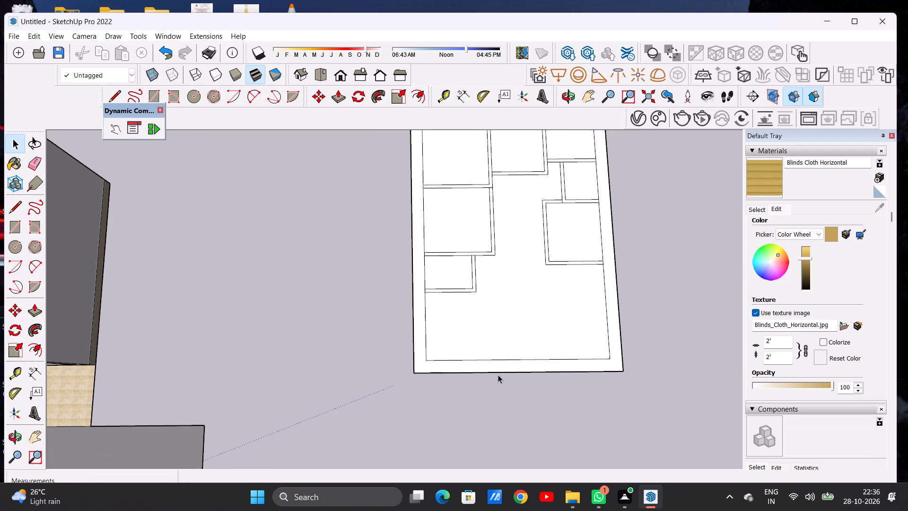
scroll(513, 354, "down", 4)
scroll(503, 372, "up", 10)
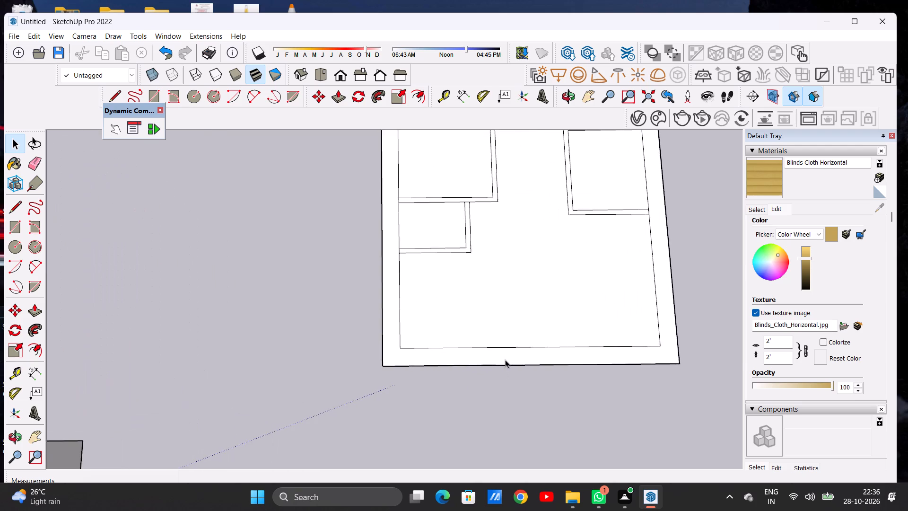
scroll(505, 360, "up", 6)
scroll(488, 363, "down", 13)
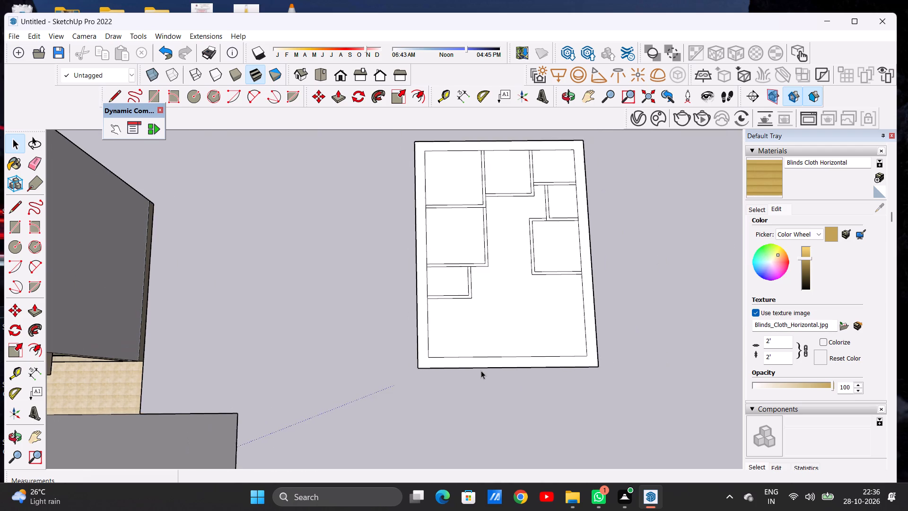
scroll(481, 370, "down", 2)
scroll(445, 345, "down", 1)
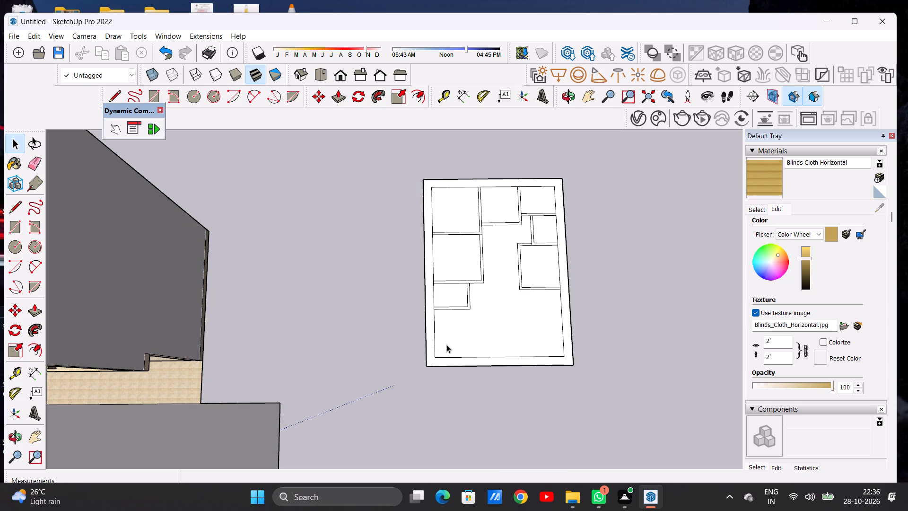
scroll(530, 331, "up", 2)
scroll(530, 331, "down", 1)
scroll(530, 331, "up", 3)
scroll(530, 331, "down", 1)
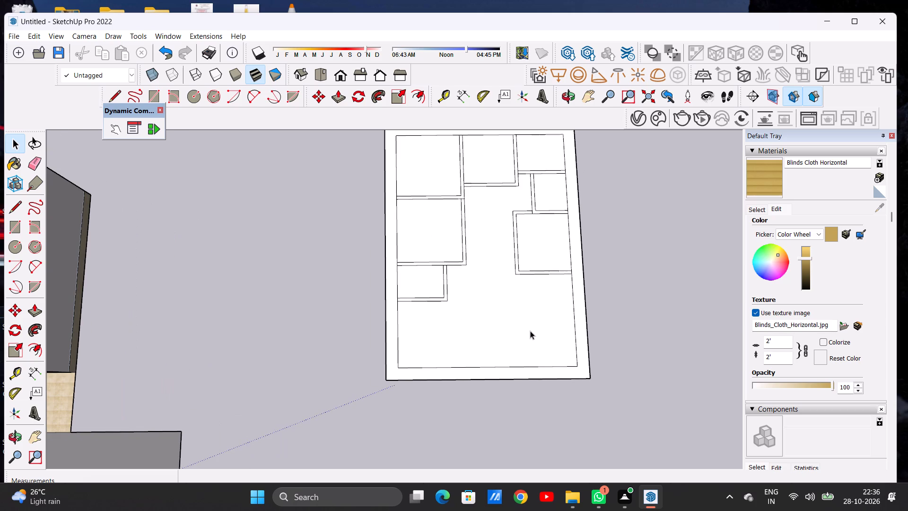
Place a guide 5' from the outer line of the 8' by 9' room's partition and a parallel guide 6" beyond it.
key("t")
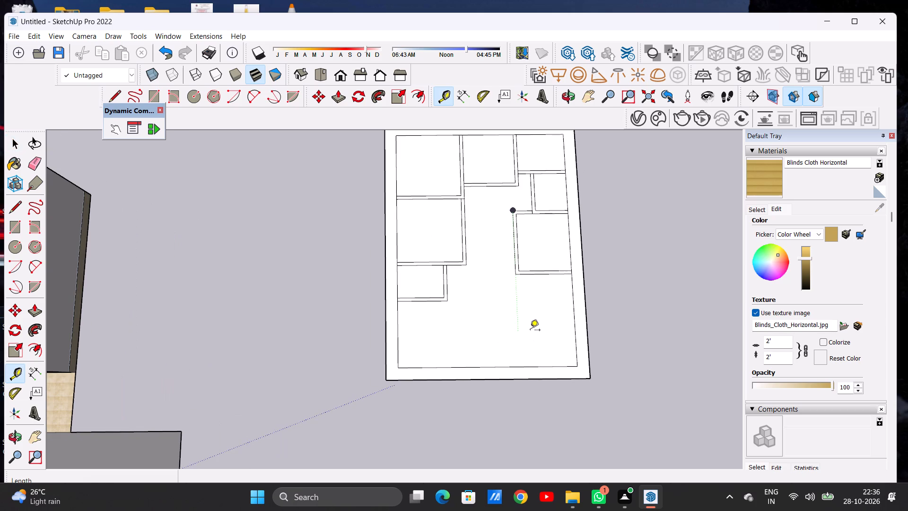
scroll(551, 281, "up", 6)
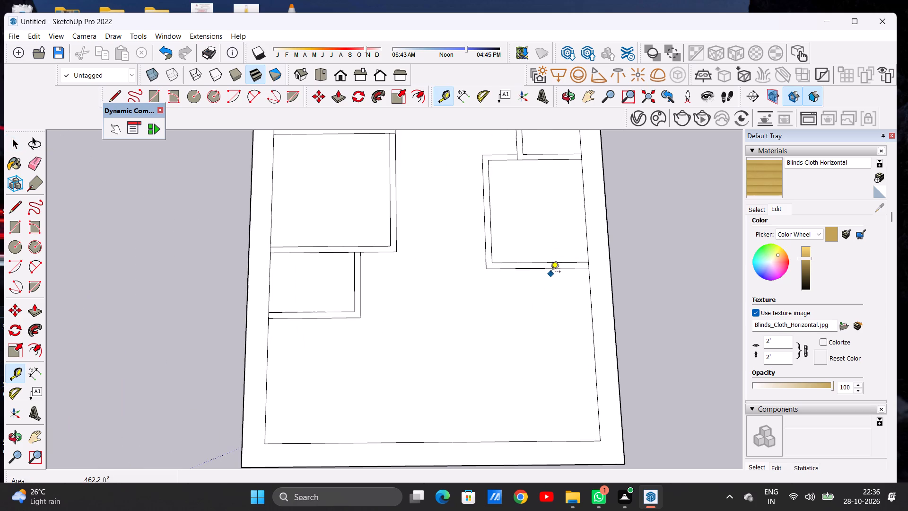
left_click(550, 267)
scroll(550, 299, "down", 13)
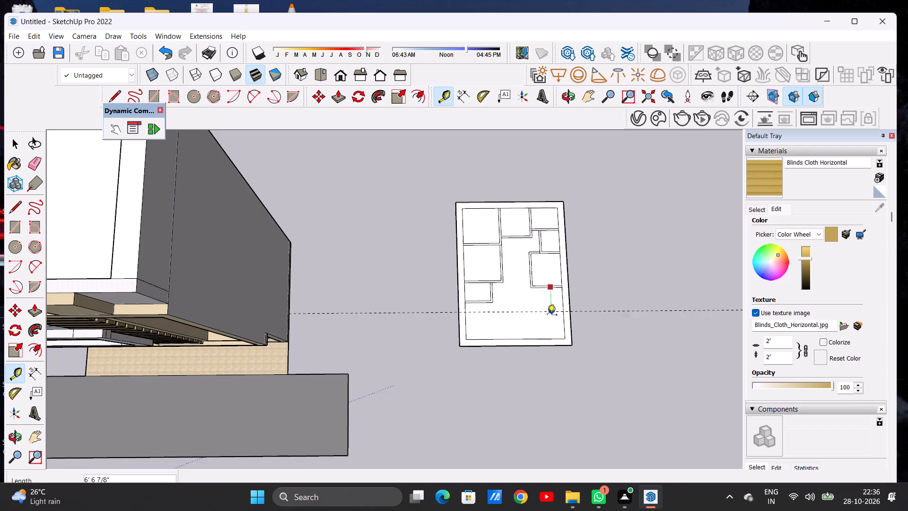
scroll(547, 319, "up", 11)
scroll(547, 319, "down", 1)
scroll(547, 319, "up", 12)
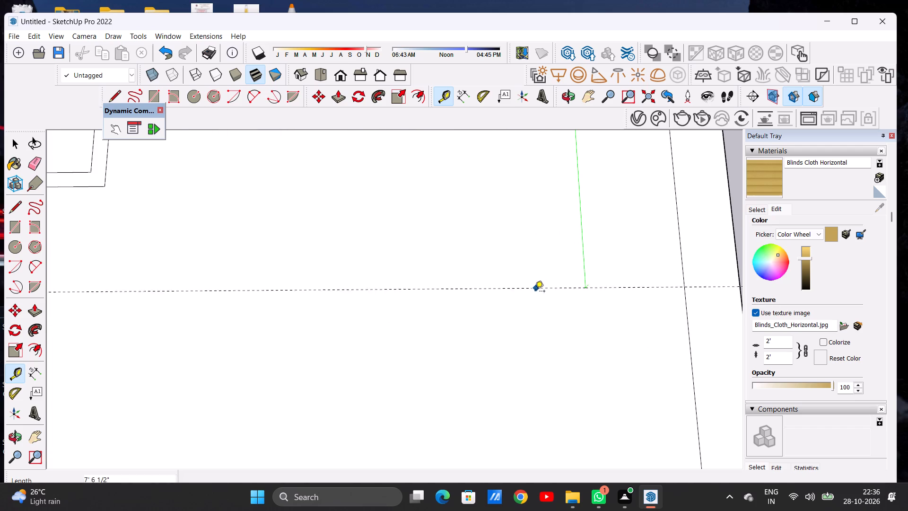
scroll(532, 318, "down", 4)
scroll(532, 318, "up", 1)
scroll(532, 318, "down", 13)
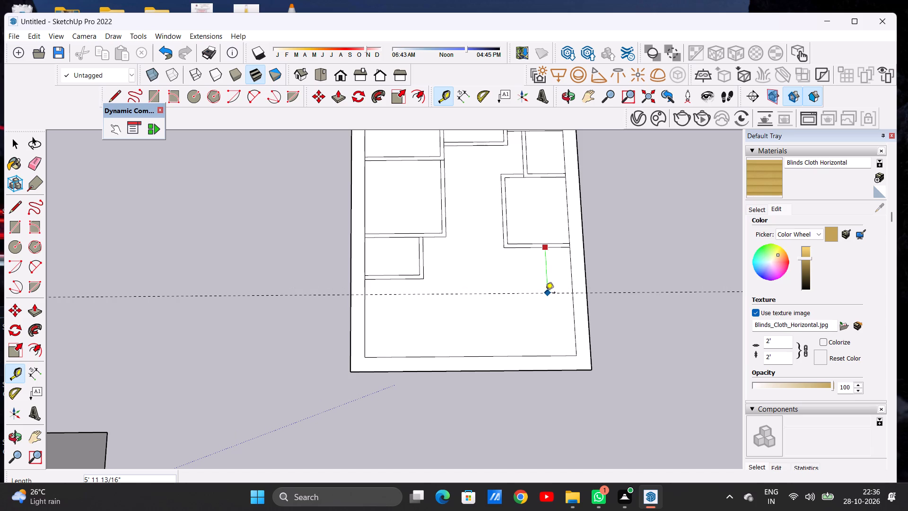
key("5")
key("apostrophe")
key("Return")
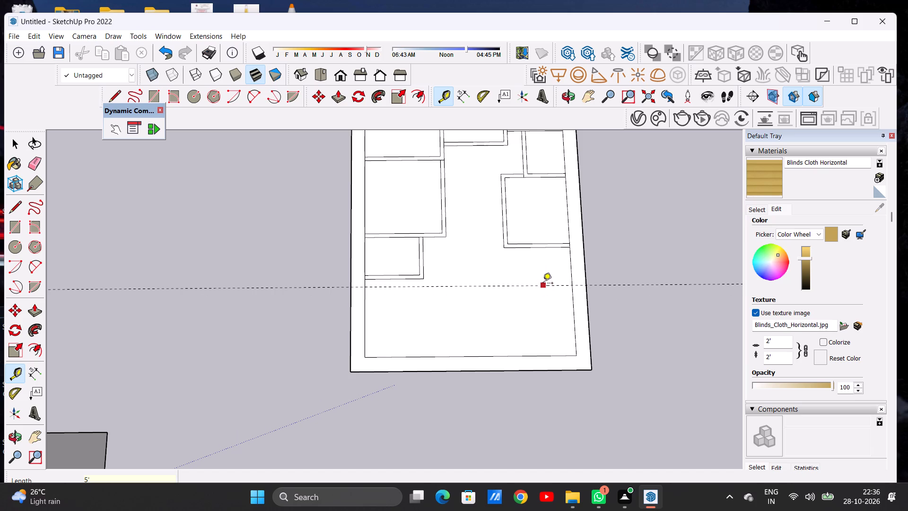
left_click(543, 284)
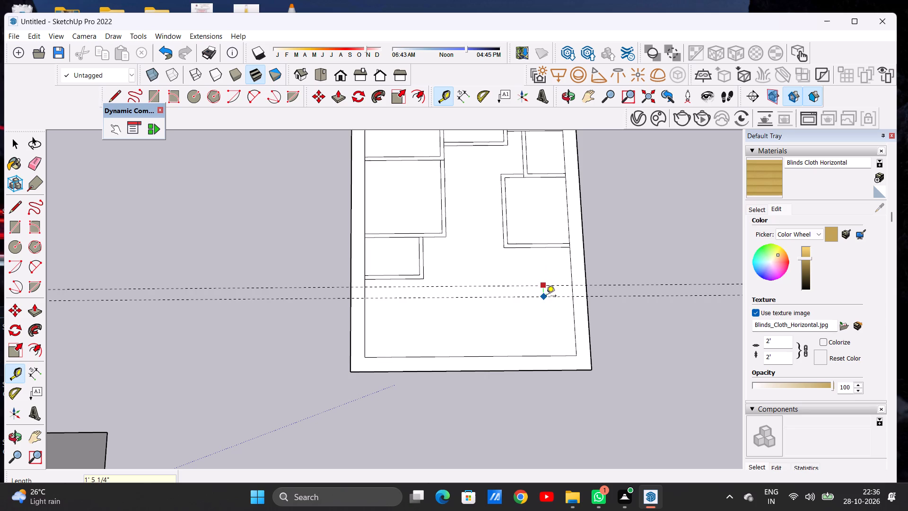
key("6")
key("shift+quotedbl")
key("Return")
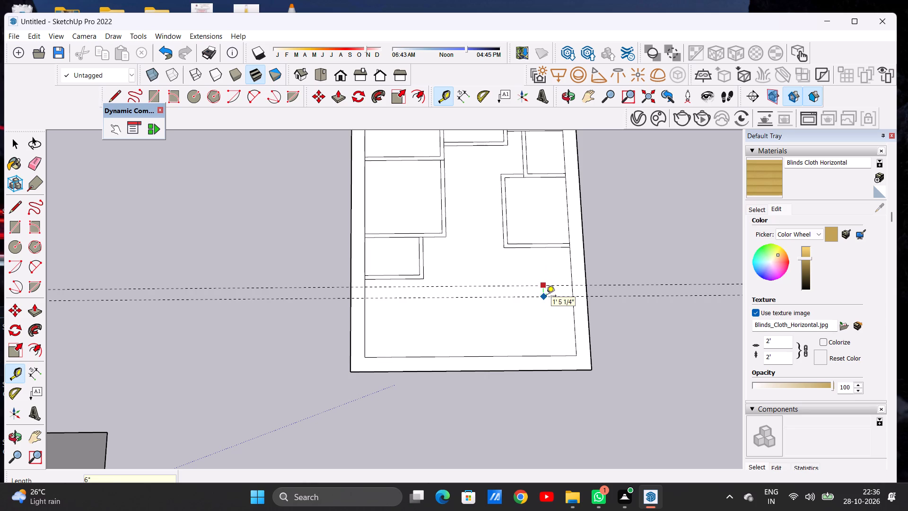
Place a guide 5' in from the side wall's inner line, below the 8' by 9' room, and a parallel guide 6" beyond it.
left_click(573, 273)
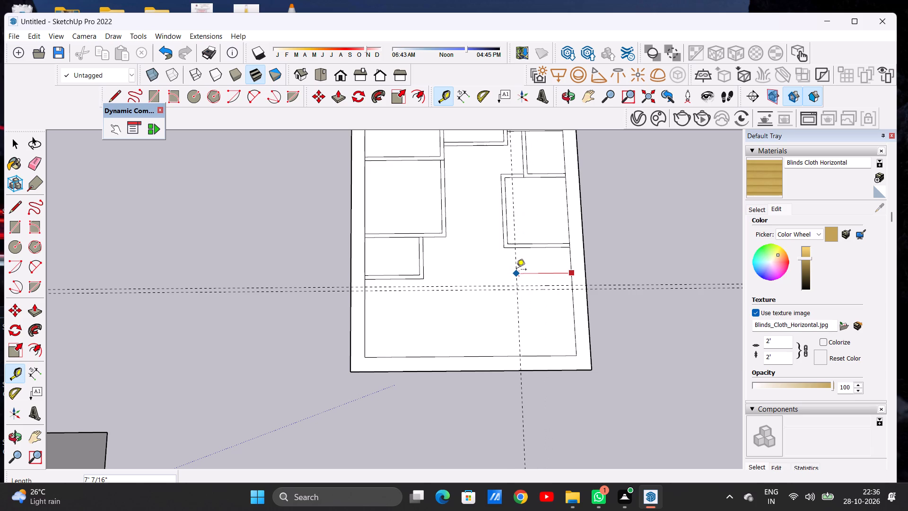
type("5'")
key("Return")
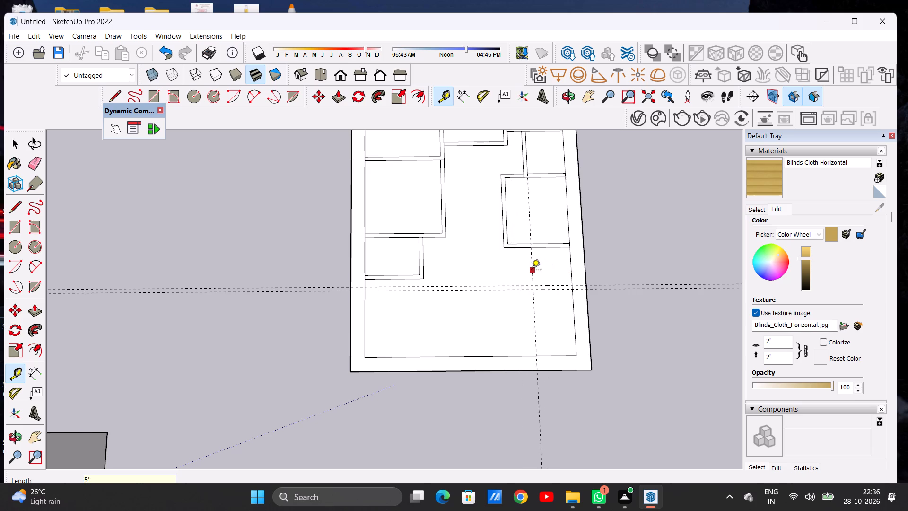
left_click(532, 271)
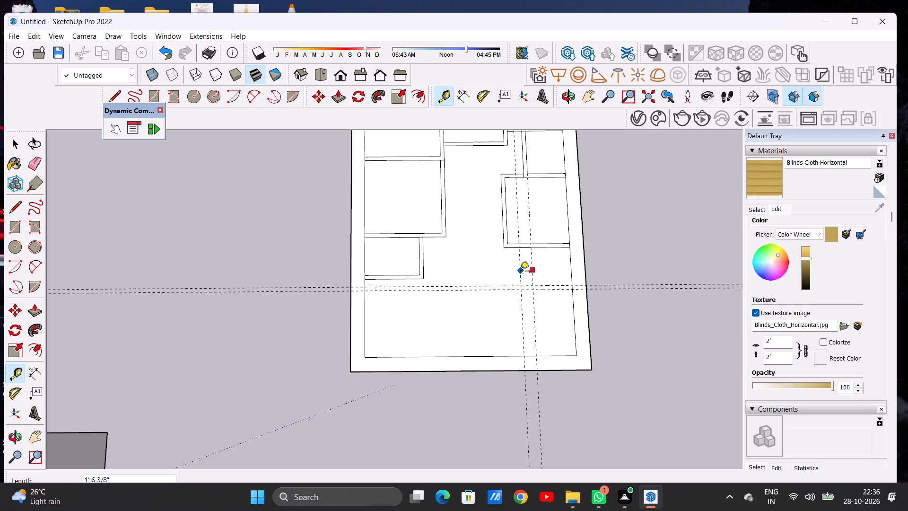
key("6")
key("shift+quotedbl")
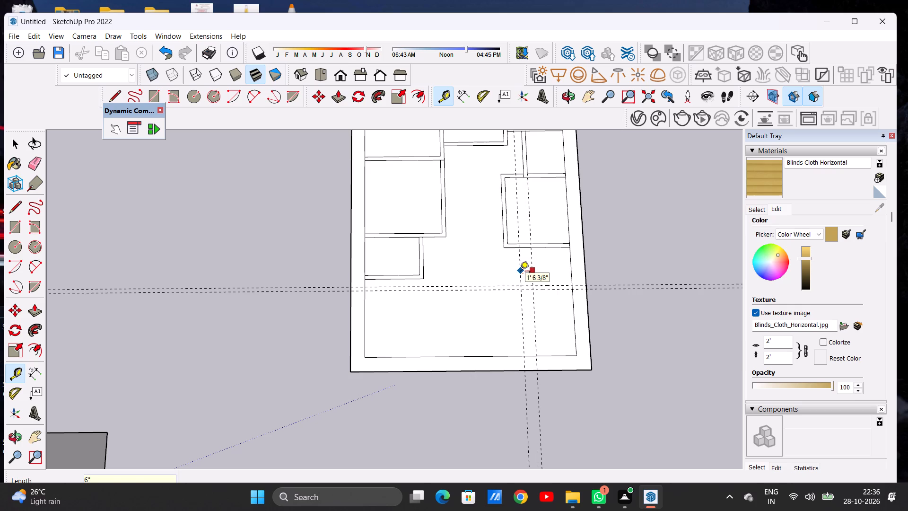
key("Return")
key("space")
Draw the outer partition line of the 5' by 5' room along the guides, 5' 6" on each leg, from the 8' by 9' room to the side wall.
type("L")
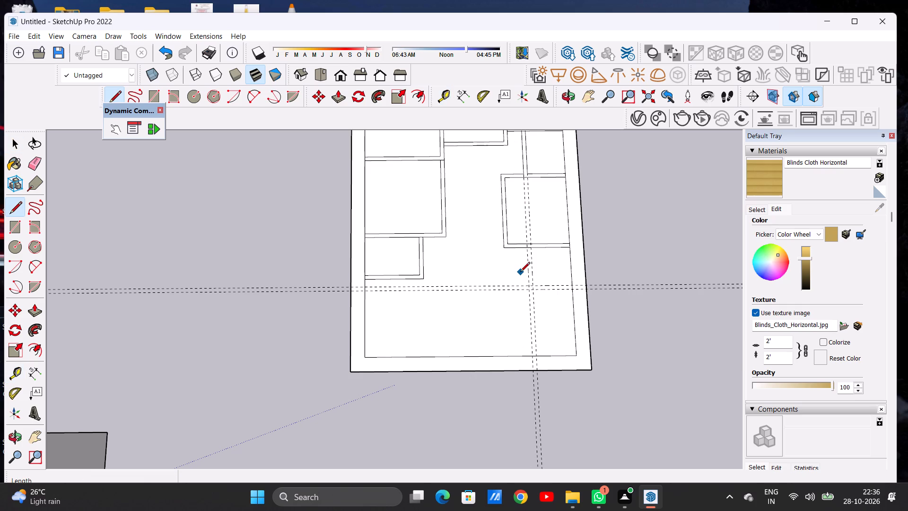
scroll(521, 271, "down", 5)
scroll(523, 270, "up", 4)
scroll(523, 270, "down", 1)
scroll(523, 270, "up", 6)
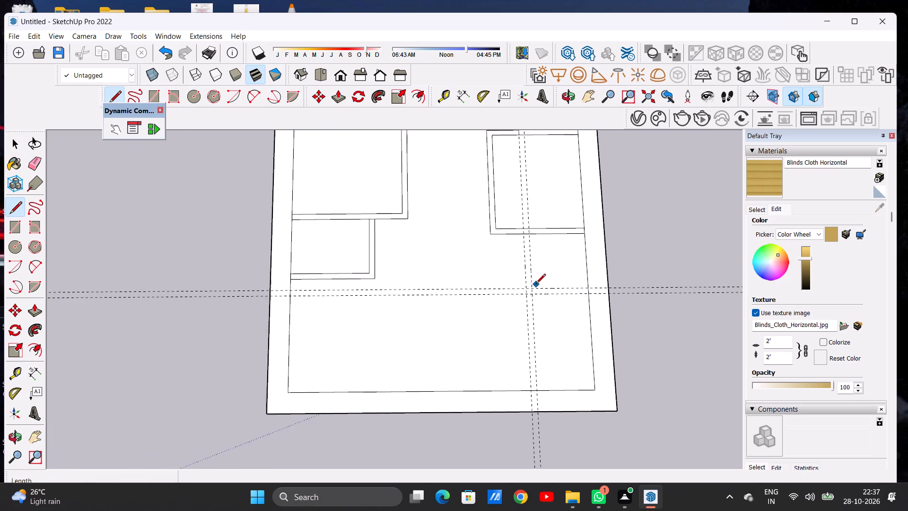
scroll(527, 234, "up", 13)
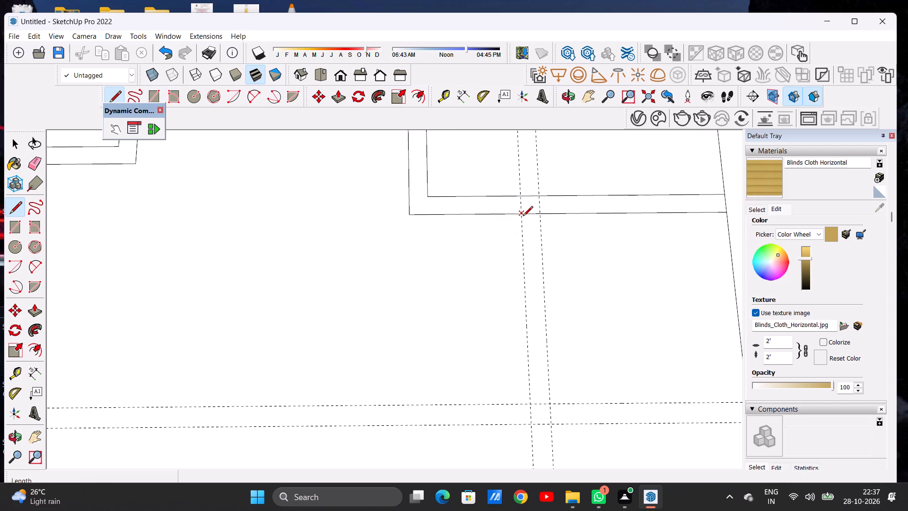
left_click(523, 217)
scroll(527, 274, "down", 4)
scroll(527, 271, "up", 1)
scroll(527, 270, "down", 6)
scroll(527, 336, "up", 8)
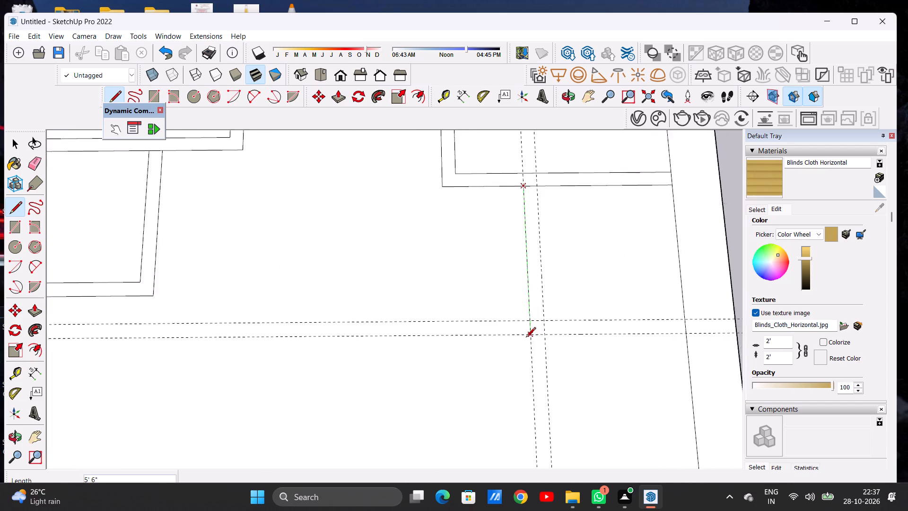
scroll(526, 338, "up", 2)
left_click(533, 333)
scroll(473, 334, "down", 5)
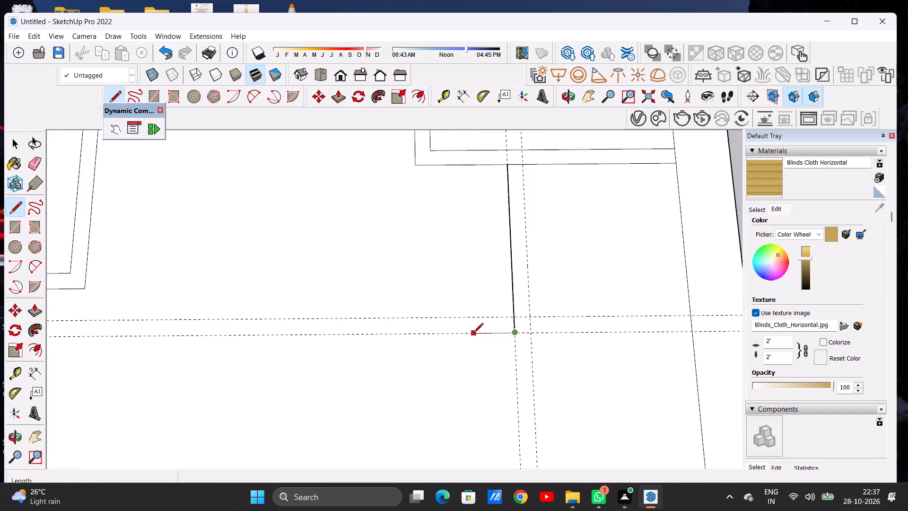
scroll(473, 334, "down", 4)
scroll(633, 333, "up", 12)
left_click(598, 328)
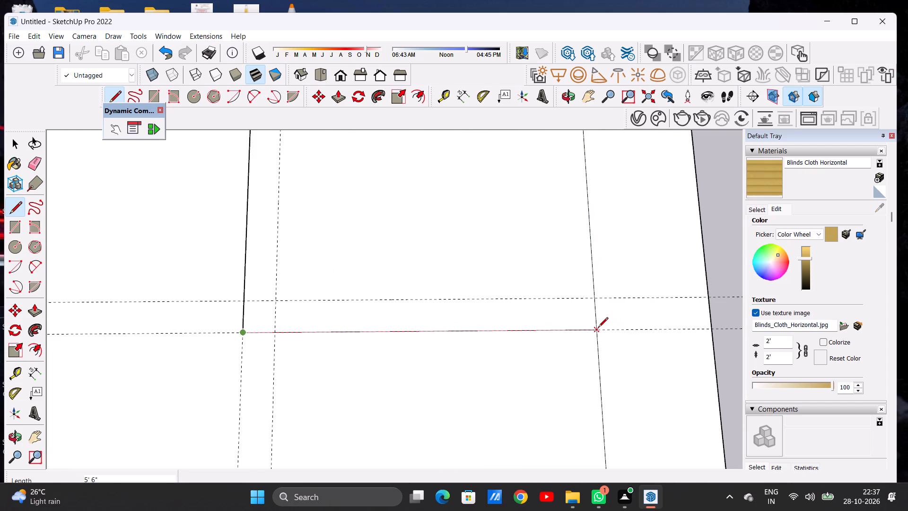
Draw the inner partition lines along the guides from the side wall back to the 8' by 9' room, enclosing a 5' by 5' space.
left_click(593, 299)
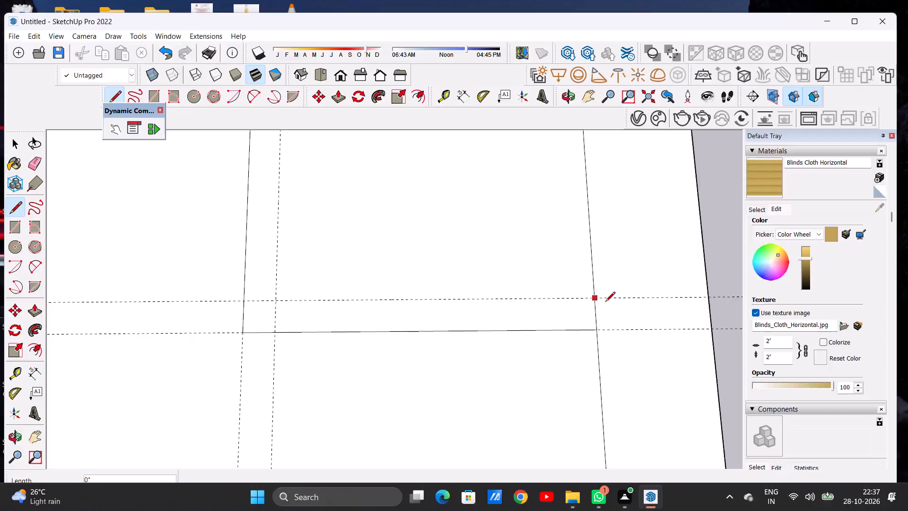
scroll(607, 303, "down", 8)
scroll(463, 300, "up", 5)
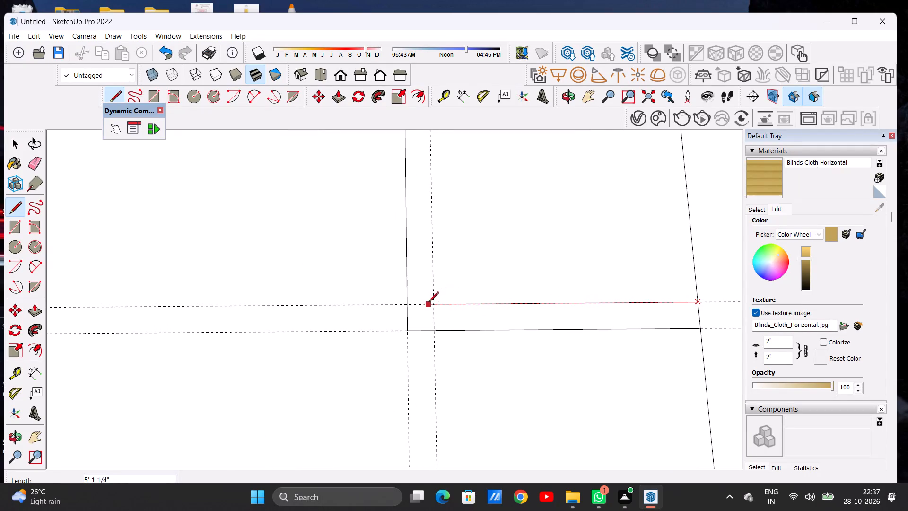
left_click(433, 303)
scroll(439, 288, "down", 3)
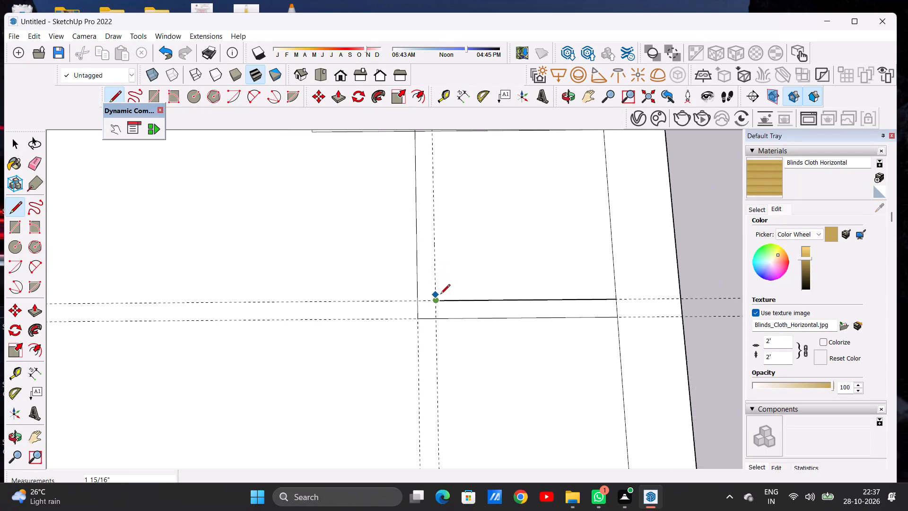
scroll(440, 295, "down", 5)
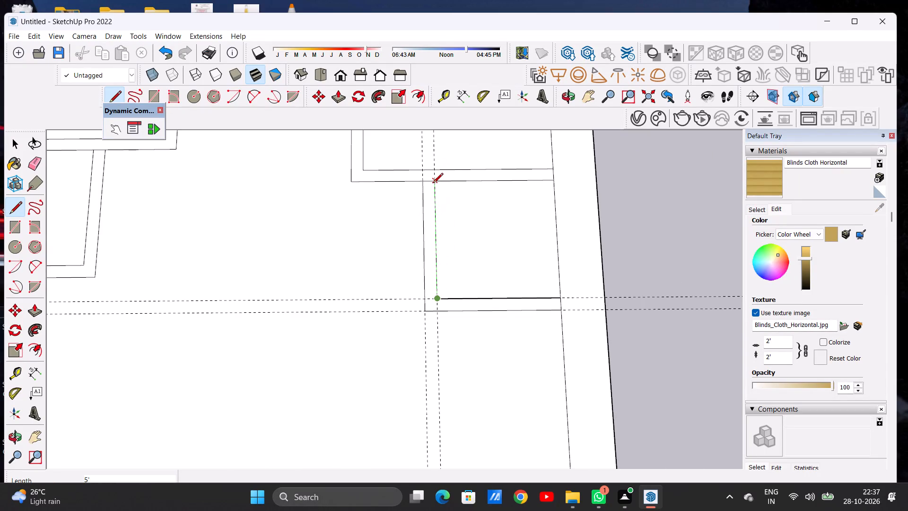
left_click(433, 184)
key("space")
Erase both pairs of construction guides used for the new 5' by 5' room.
scroll(433, 184, "down", 1)
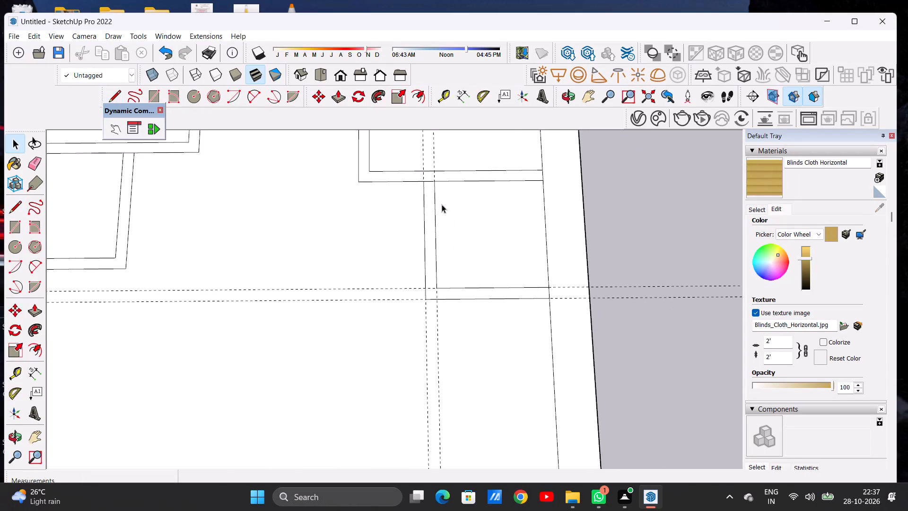
scroll(465, 238, "down", 17)
scroll(493, 222, "up", 5)
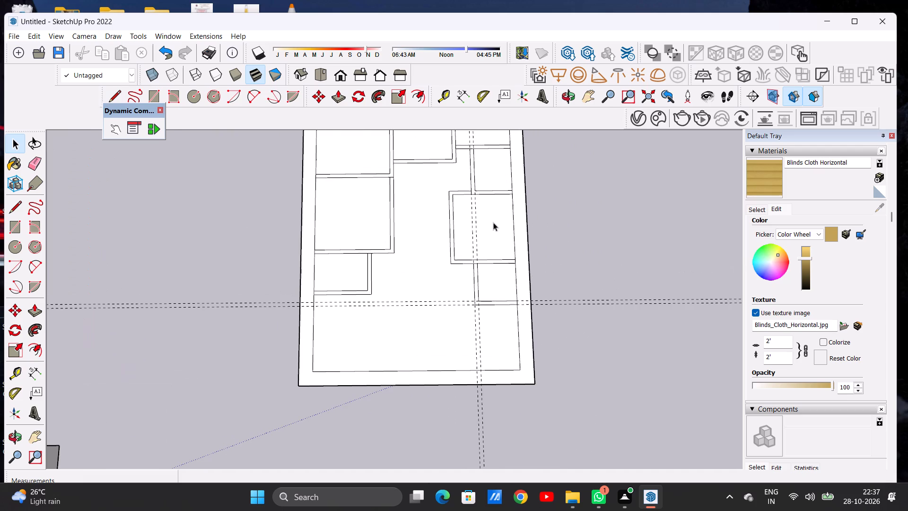
key("e")
scroll(581, 299, "up", 4)
left_click_drag(577, 296, 582, 311)
scroll(589, 291, "down", 5)
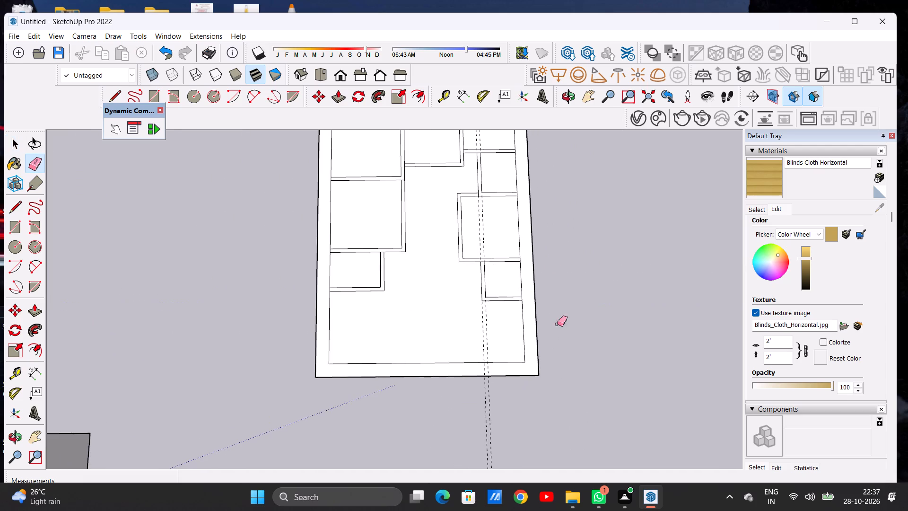
left_click_drag(497, 401, 481, 411)
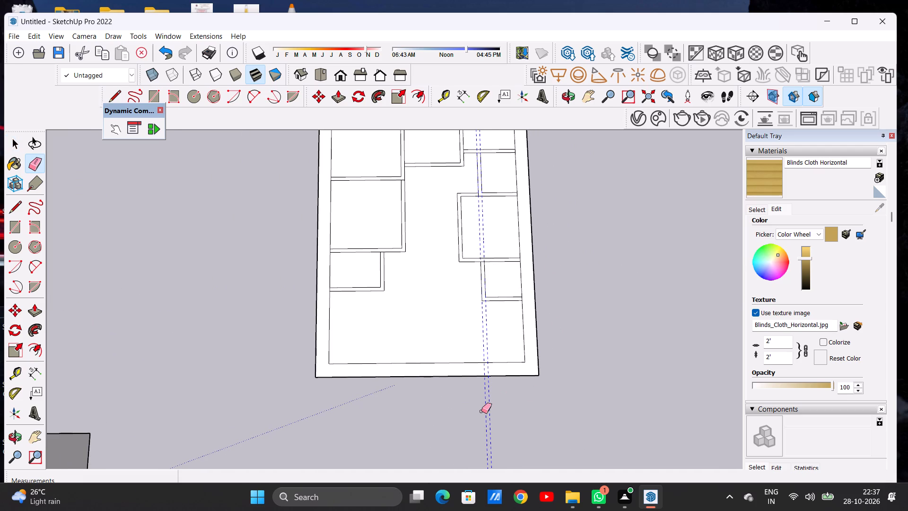
key("space")
Draw two lines across the front outer wall, 4' apart, near the middle of its length to mark an opening.
scroll(522, 379, "down", 10)
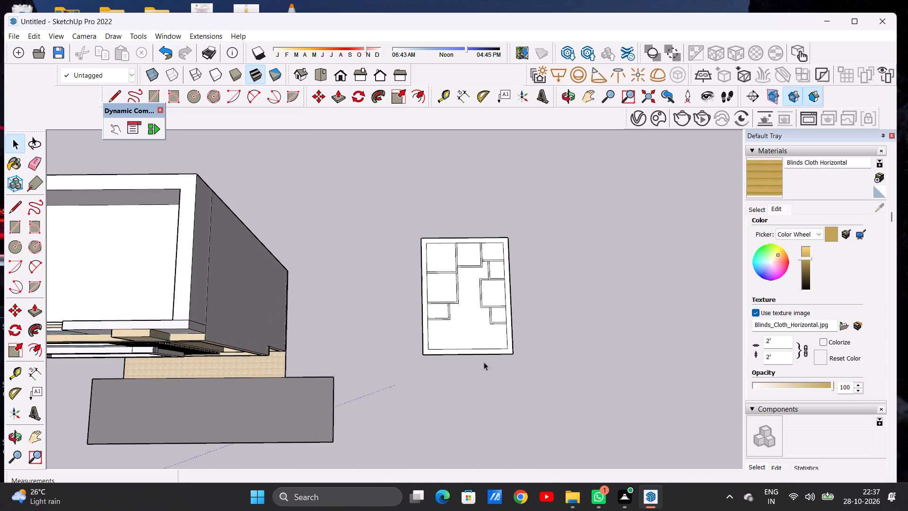
middle_click_drag(476, 366, 467, 351)
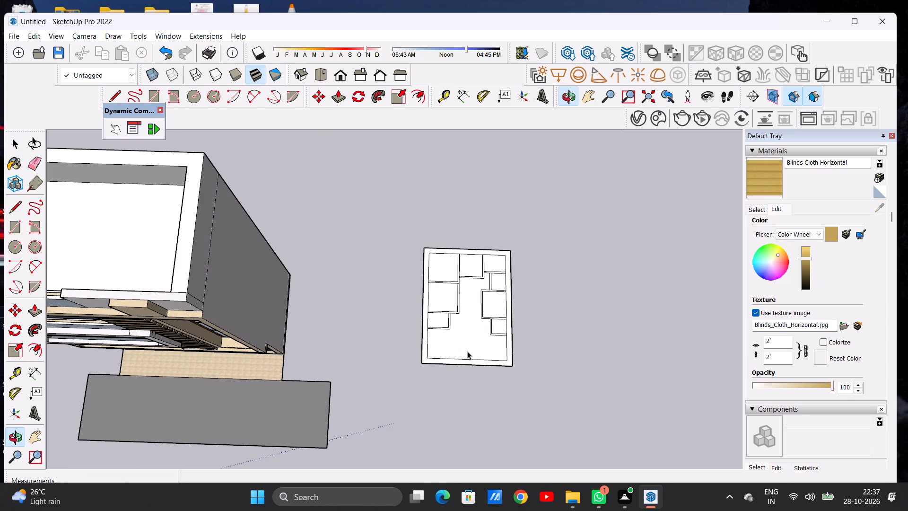
scroll(526, 308, "down", 4)
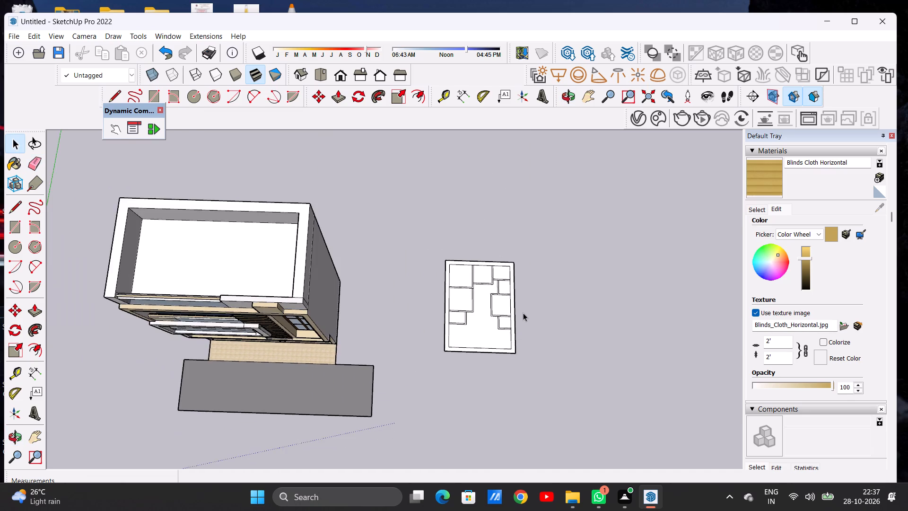
scroll(489, 362, "up", 20)
scroll(489, 362, "up", 5)
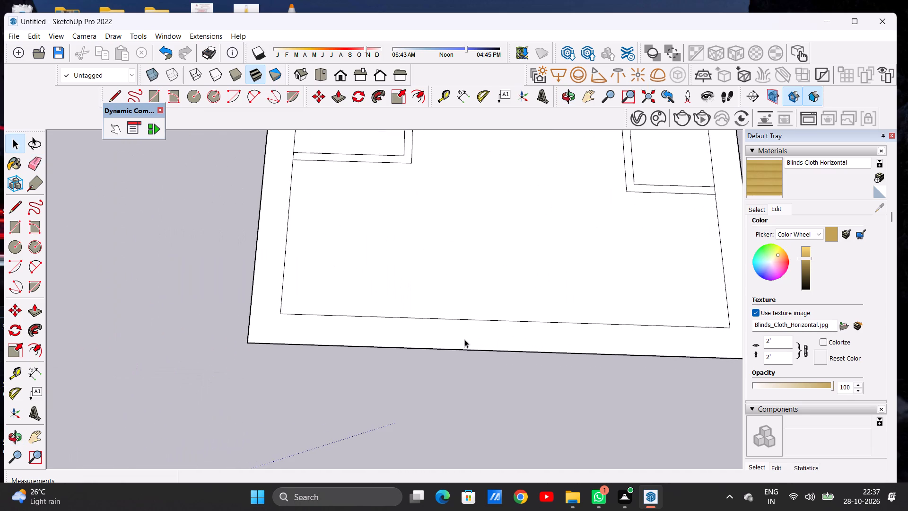
key("l")
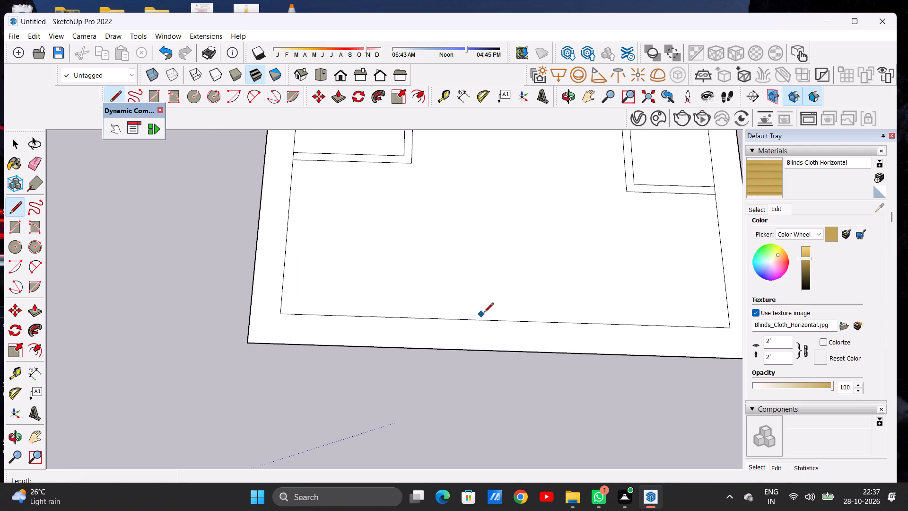
left_click(472, 321)
left_click(472, 349)
scroll(450, 325, "down", 7)
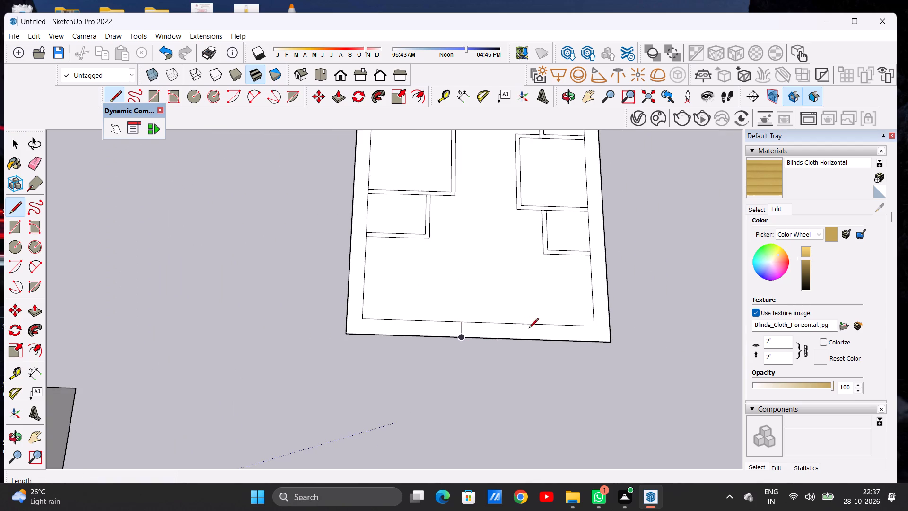
scroll(529, 329, "up", 5)
scroll(422, 342, "up", 6)
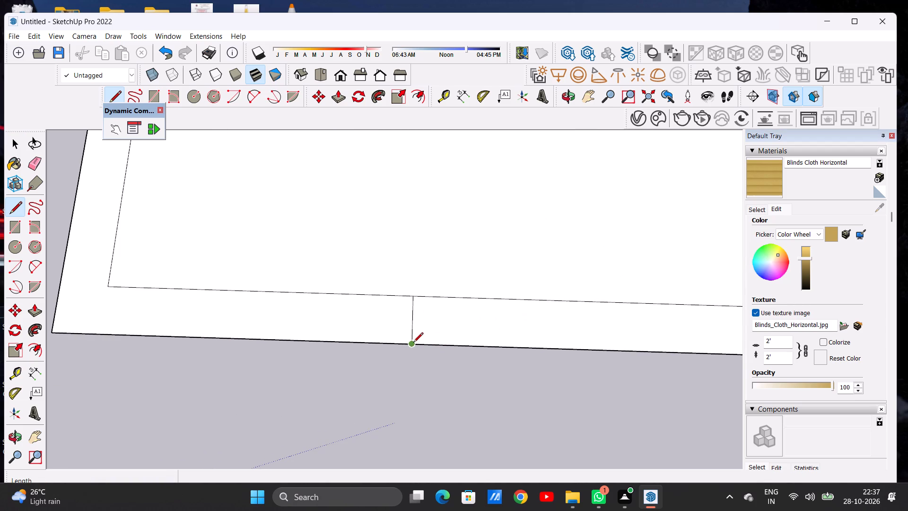
left_click(413, 343)
scroll(452, 345, "down", 14)
scroll(515, 351, "up", 9)
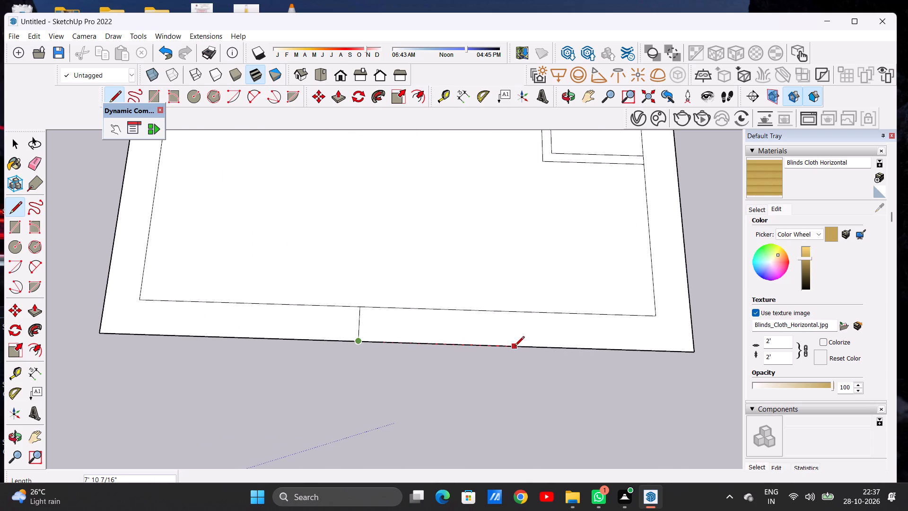
key("4")
key("apostrophe")
key("Return")
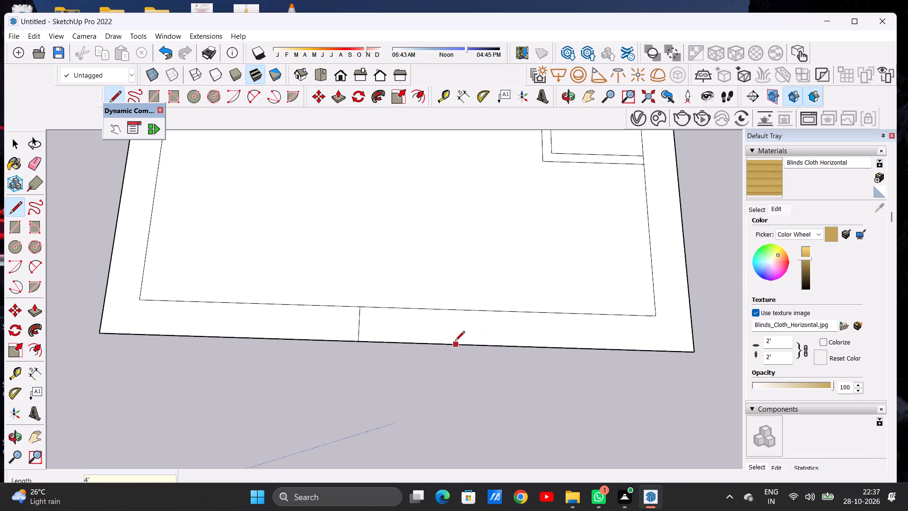
left_click(442, 344)
left_click(438, 311)
key("space")
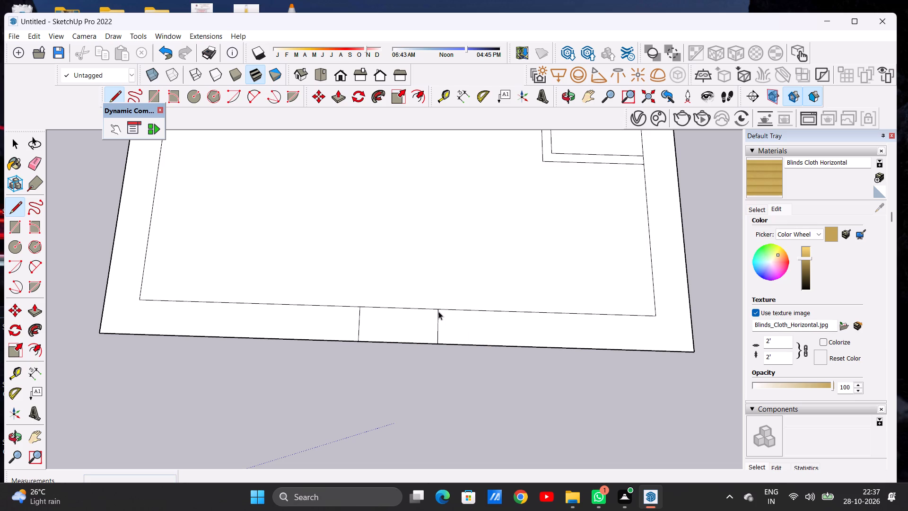
Erase both lines marking the 4' opening across the front outer wall.
scroll(470, 336, "down", 20)
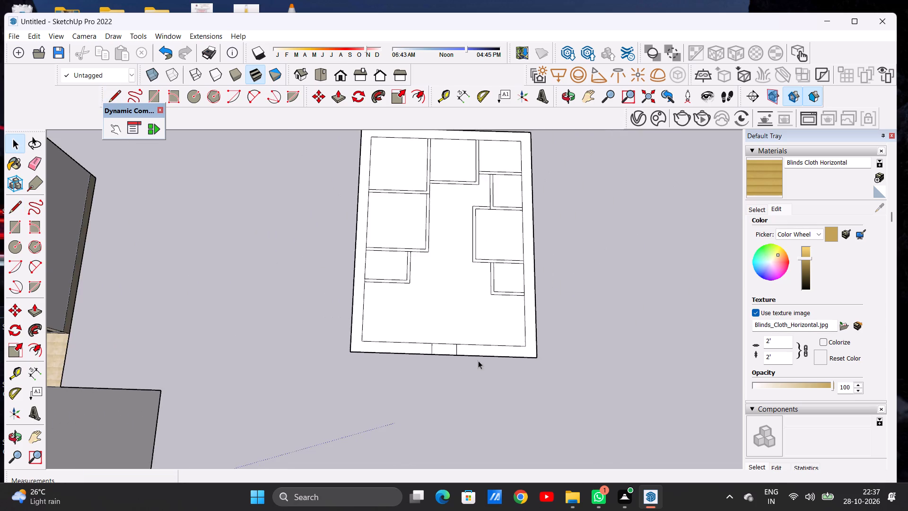
scroll(478, 361, "down", 2)
middle_click_drag(462, 365, 465, 309)
scroll(471, 345, "up", 12)
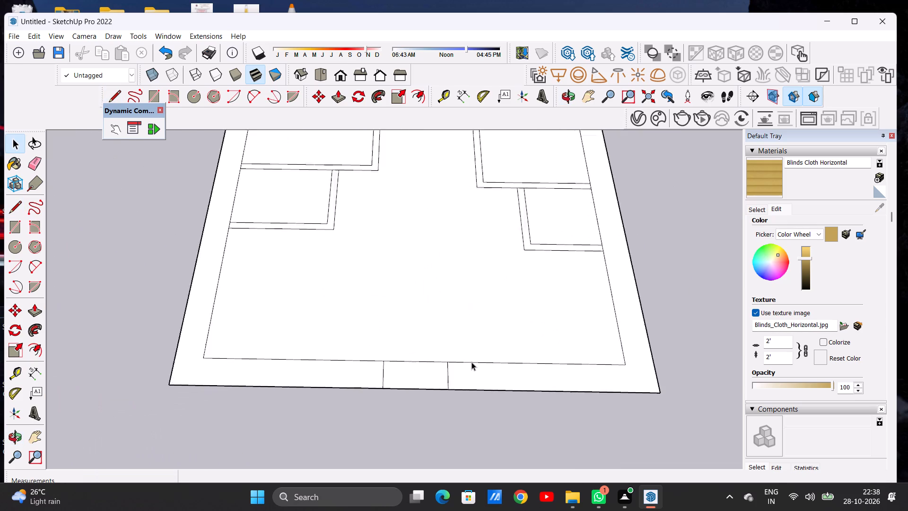
key("e")
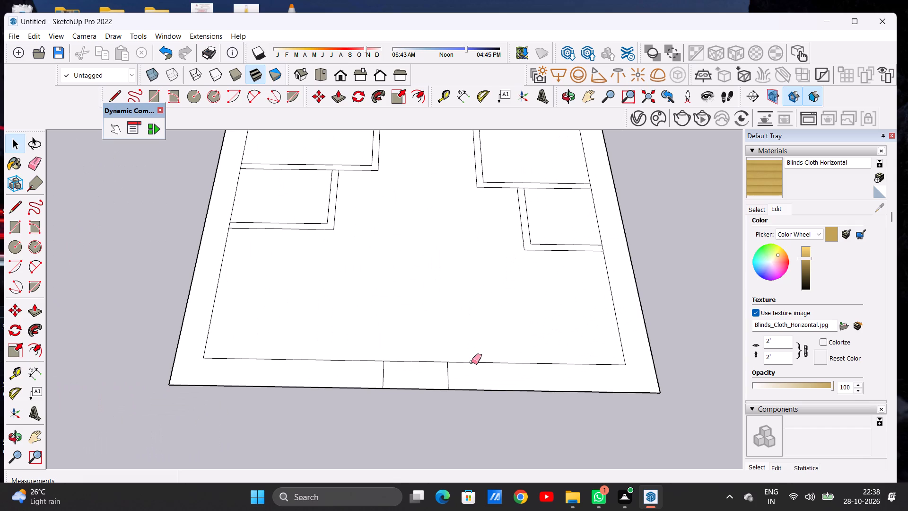
left_click_drag(440, 374, 451, 377)
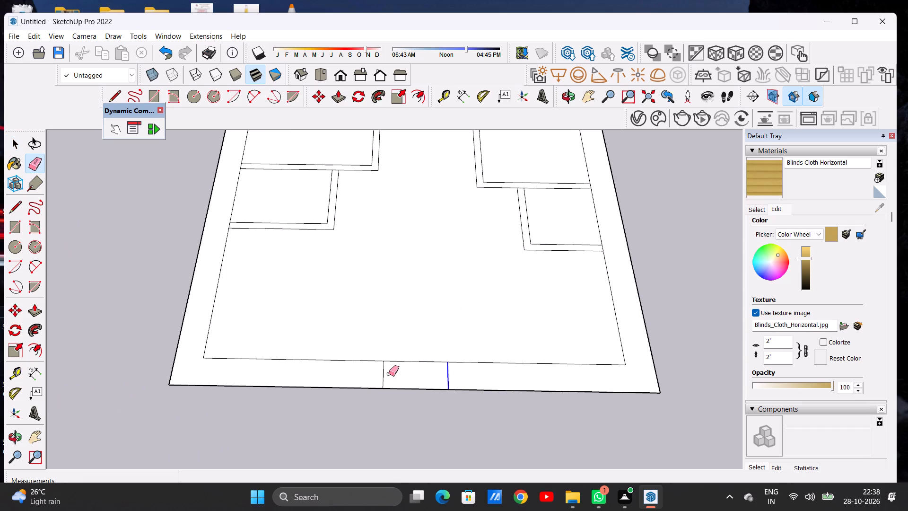
left_click_drag(386, 374, 379, 377)
key("space")
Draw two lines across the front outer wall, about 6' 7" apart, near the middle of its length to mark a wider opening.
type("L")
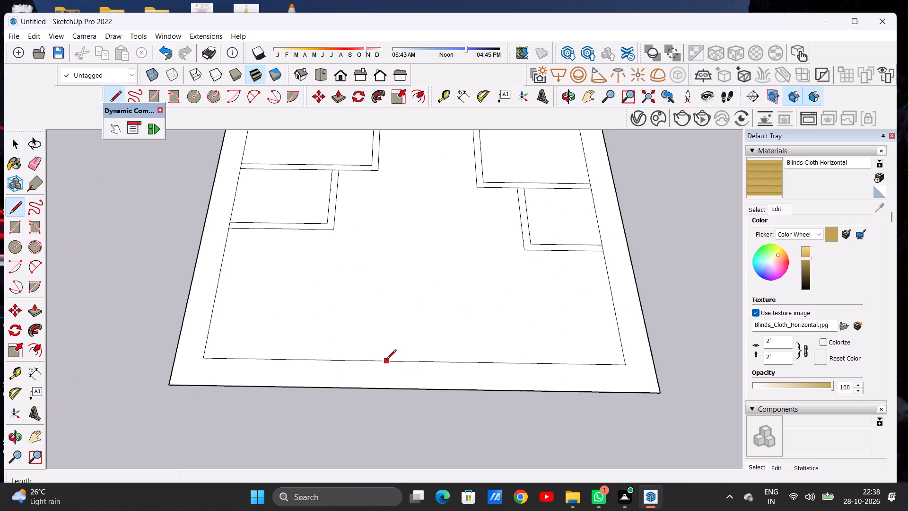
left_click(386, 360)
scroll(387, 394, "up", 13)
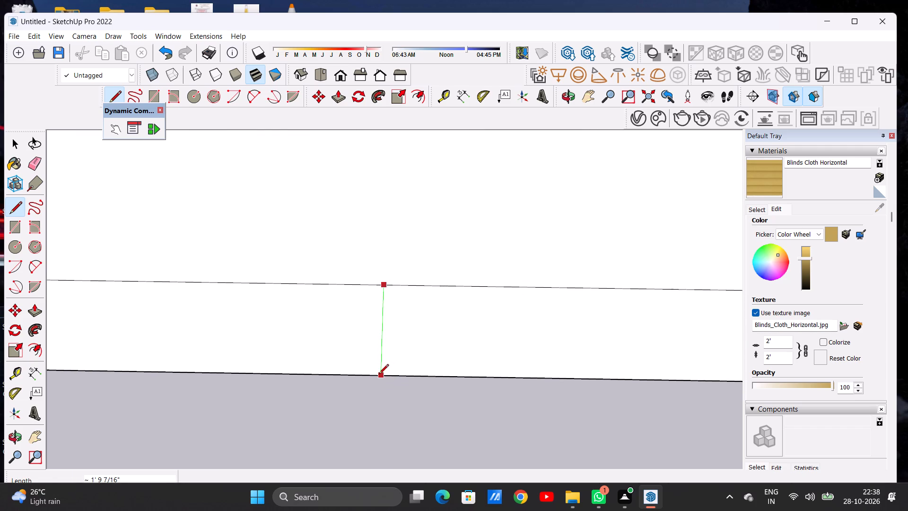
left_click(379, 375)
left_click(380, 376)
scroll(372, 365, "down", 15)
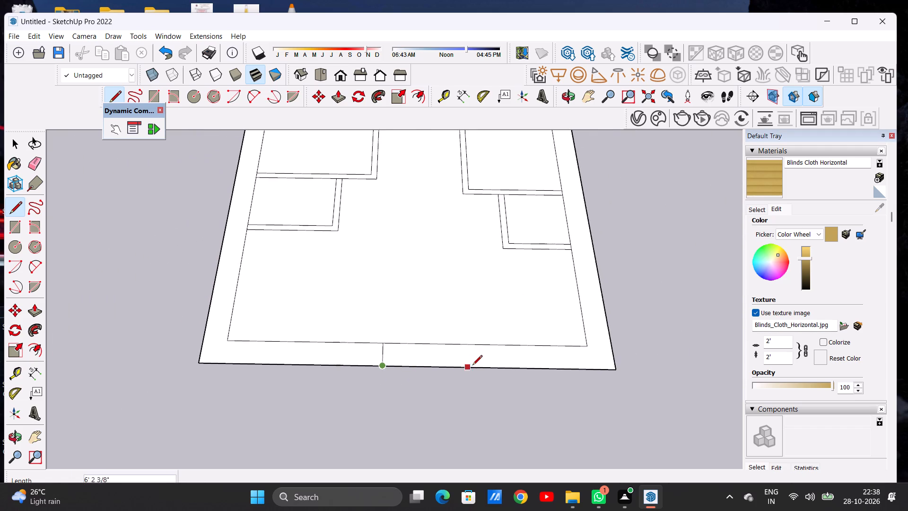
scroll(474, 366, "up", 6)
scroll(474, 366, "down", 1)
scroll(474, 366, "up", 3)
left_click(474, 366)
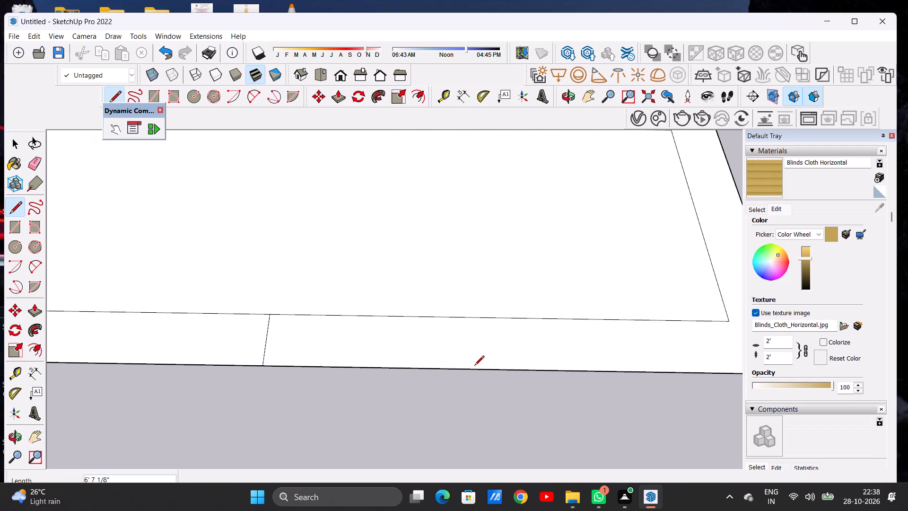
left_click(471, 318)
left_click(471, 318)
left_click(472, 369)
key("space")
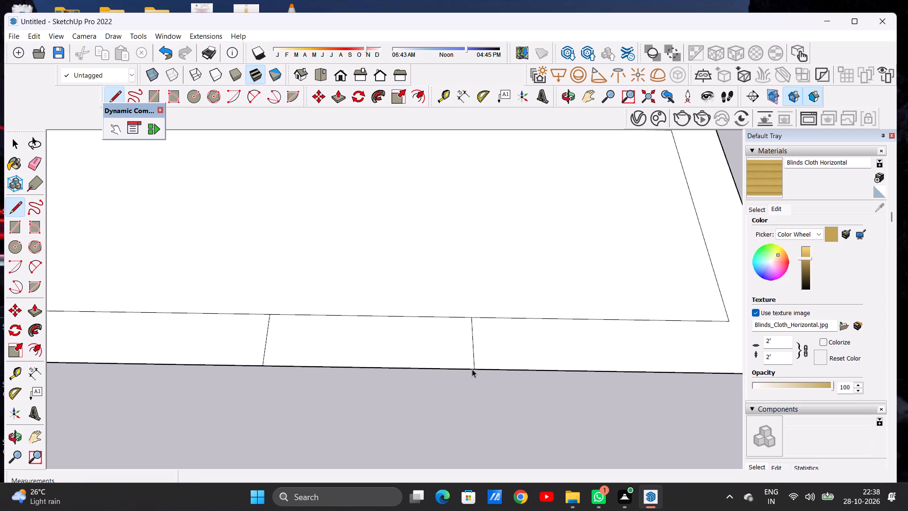
Measure the distance between the two opening lines along the outer edge of the front wall.
left_click(461, 97)
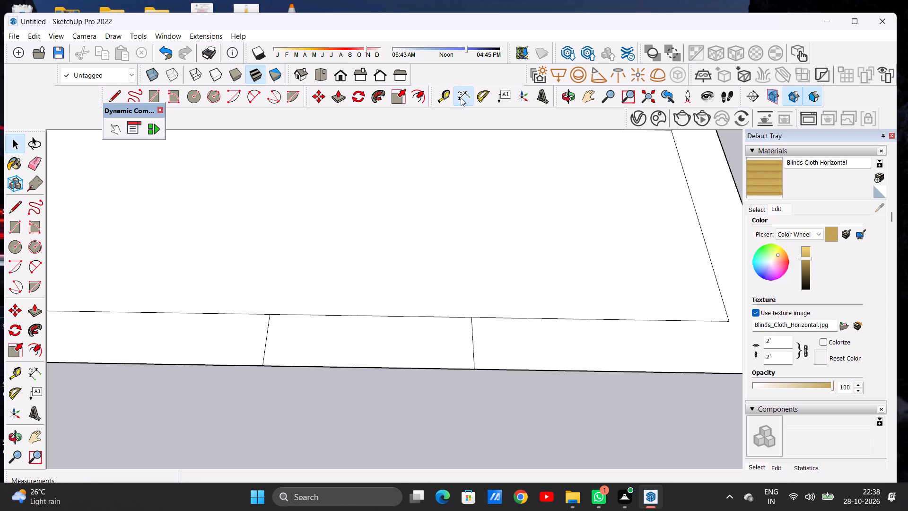
left_click(262, 362)
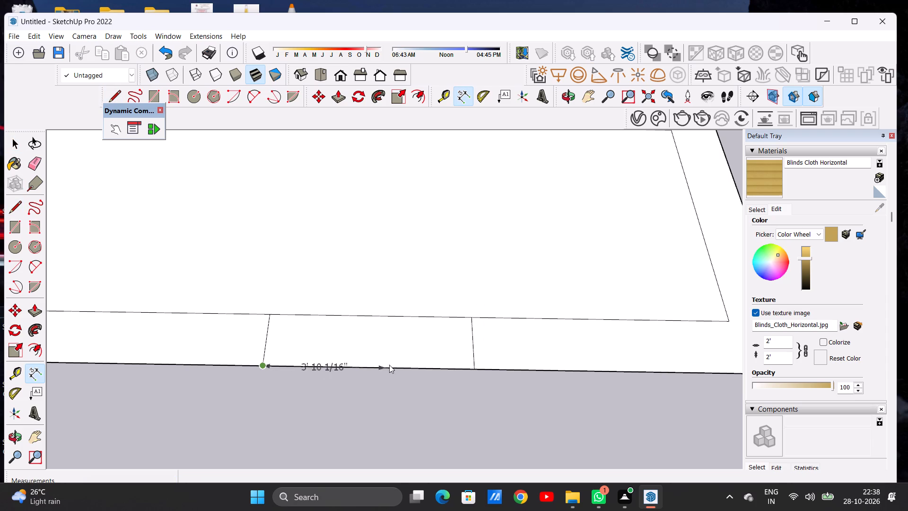
left_click(474, 371)
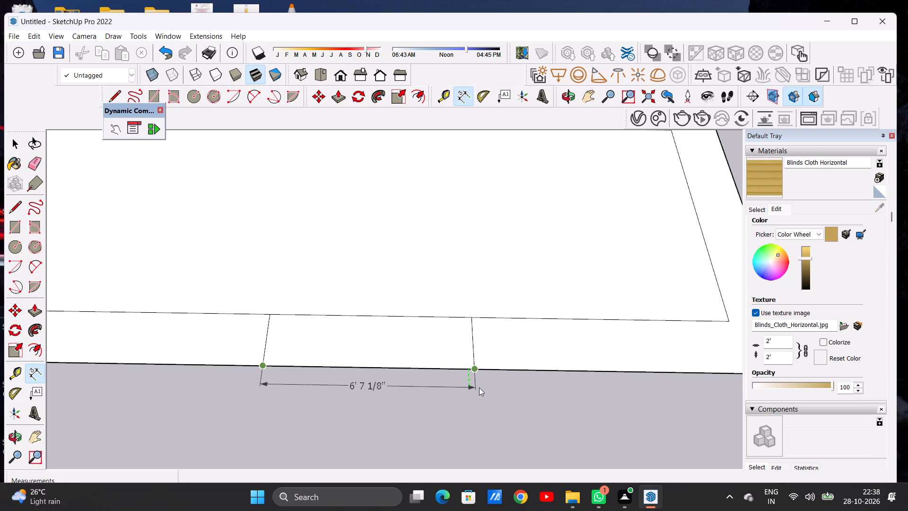
key("space")
Examine the whole floor plan from above, checking the room layout, outer wall thickness and front opening.
scroll(523, 396, "down", 6)
scroll(533, 373, "up", 1)
scroll(534, 372, "down", 1)
scroll(534, 372, "up", 1)
scroll(535, 372, "down", 12)
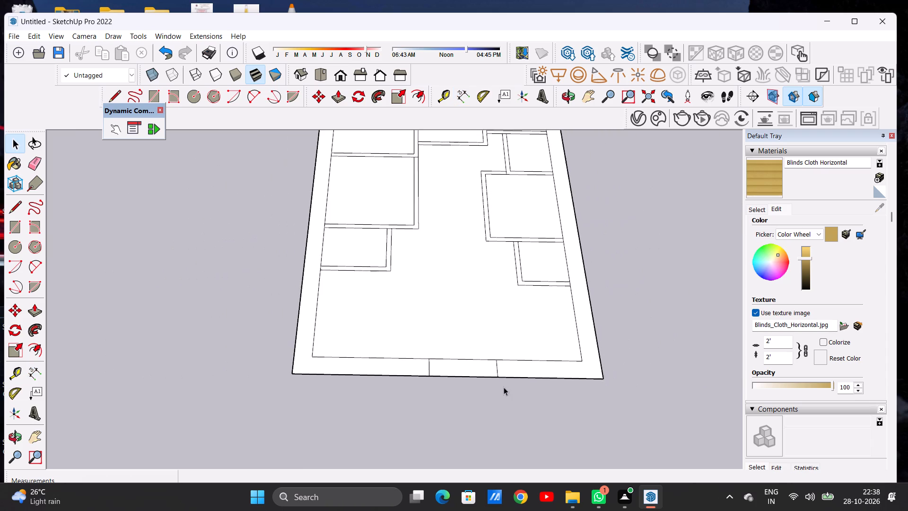
scroll(504, 387, "down", 13)
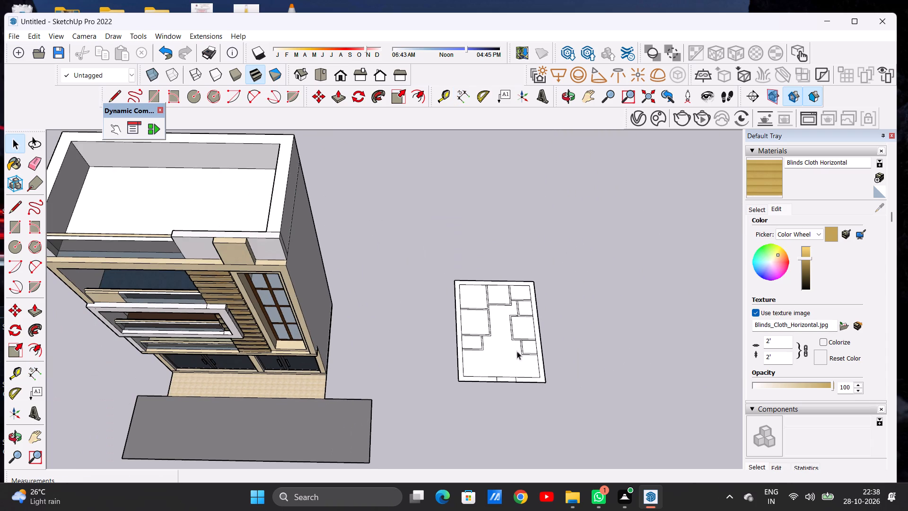
scroll(584, 321, "up", 8)
middle_click_drag(577, 340, 567, 321)
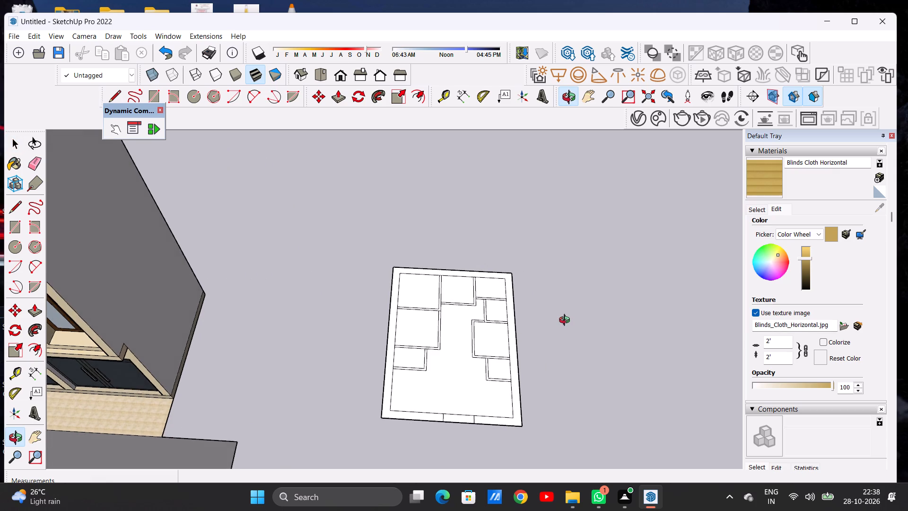
middle_click_drag(567, 321, 572, 331)
middle_click_drag(573, 331, 577, 356)
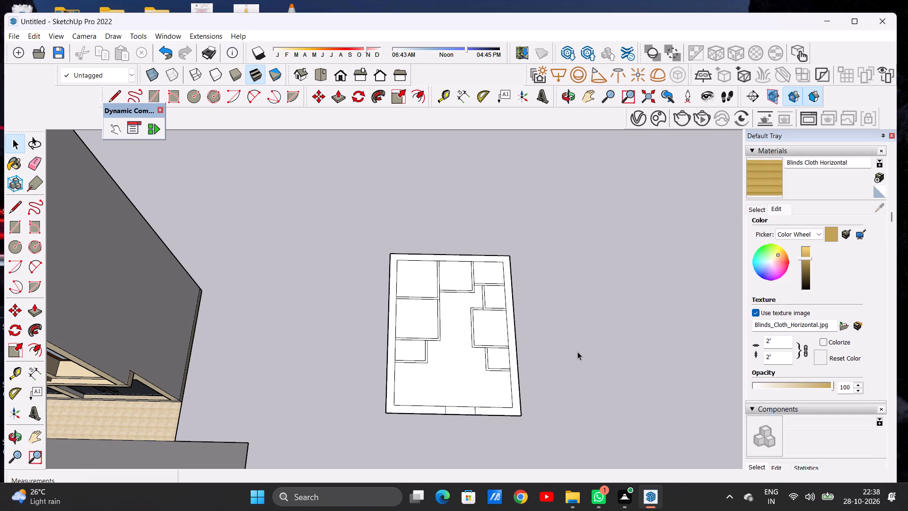
scroll(537, 343, "down", 6)
scroll(506, 355, "up", 6)
middle_click_drag(481, 356, 481, 360)
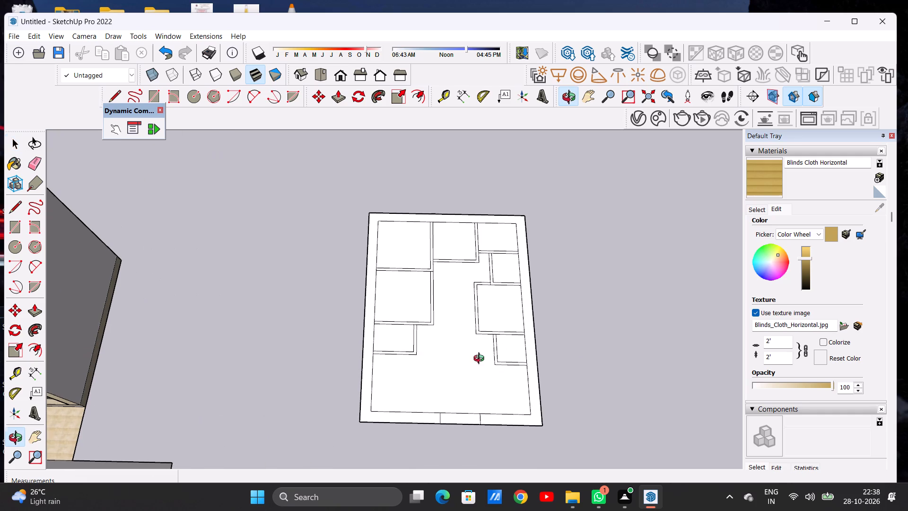
middle_click_drag(481, 360, 487, 383)
scroll(527, 275, "up", 1)
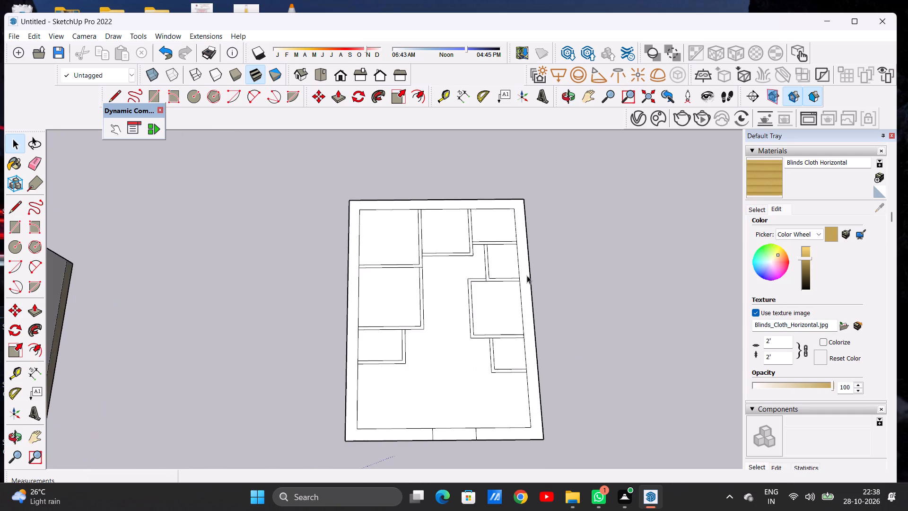
scroll(527, 275, "up", 5)
scroll(515, 281, "down", 2)
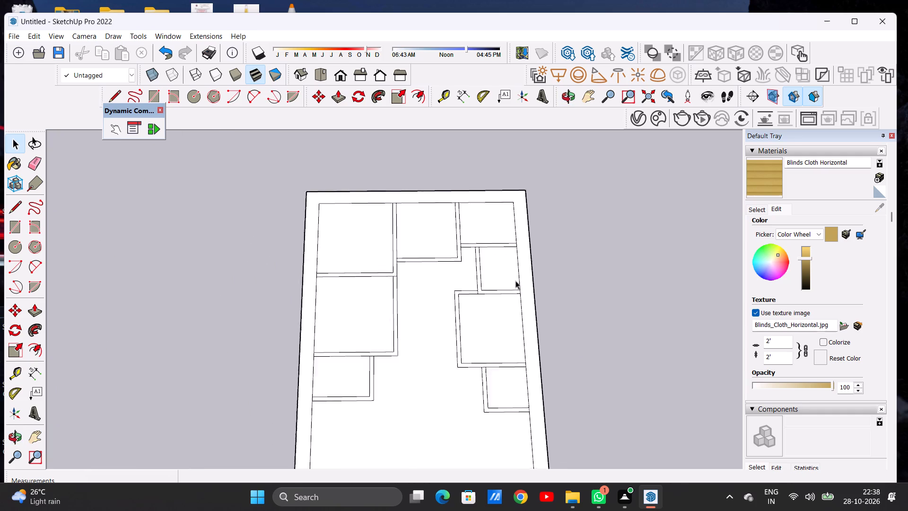
scroll(515, 281, "down", 11)
scroll(512, 309, "up", 6)
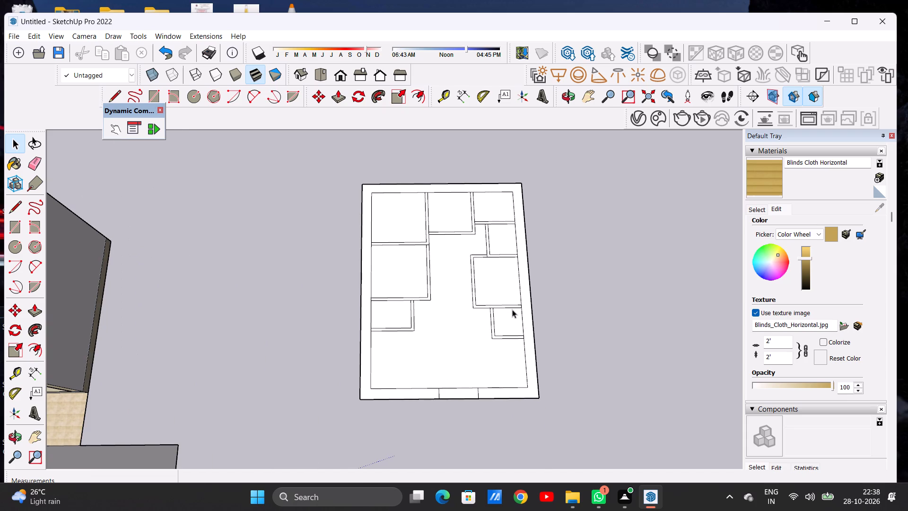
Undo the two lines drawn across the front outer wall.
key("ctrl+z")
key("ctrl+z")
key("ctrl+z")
Offset the plan's outer boundary inward by about 9 7/8" to form a line within the outer wall.
type("OF")
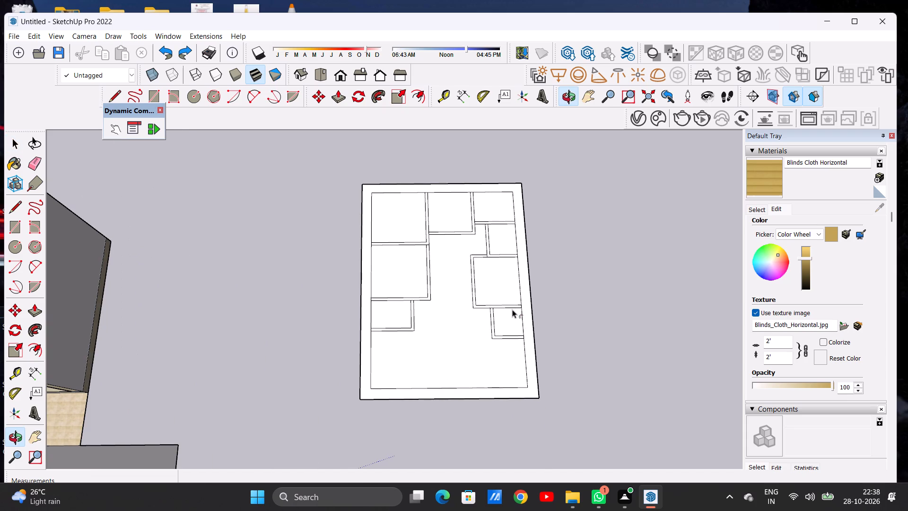
scroll(527, 299, "up", 4)
left_click(528, 311)
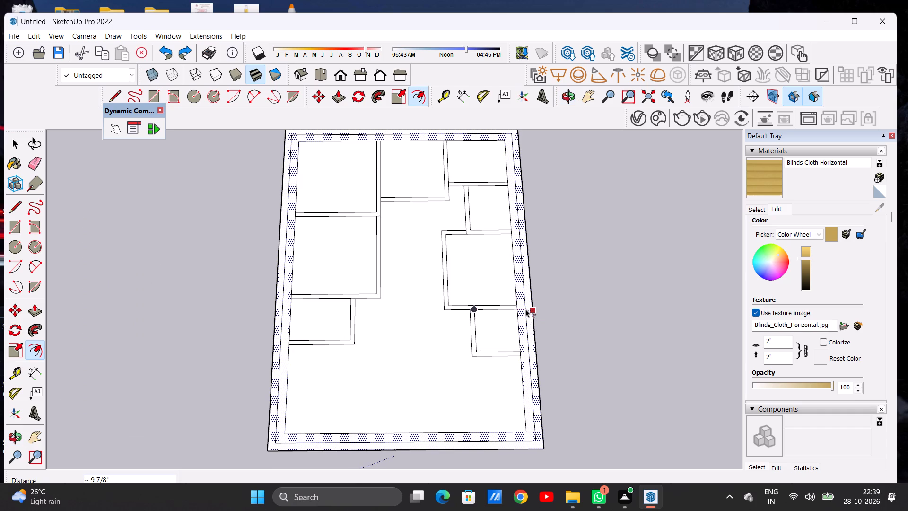
left_click(525, 309)
key("space")
Erase the original outer boundary edges on all four sides of the plan, keeping the offset outline as the outer wall edge.
type("E")
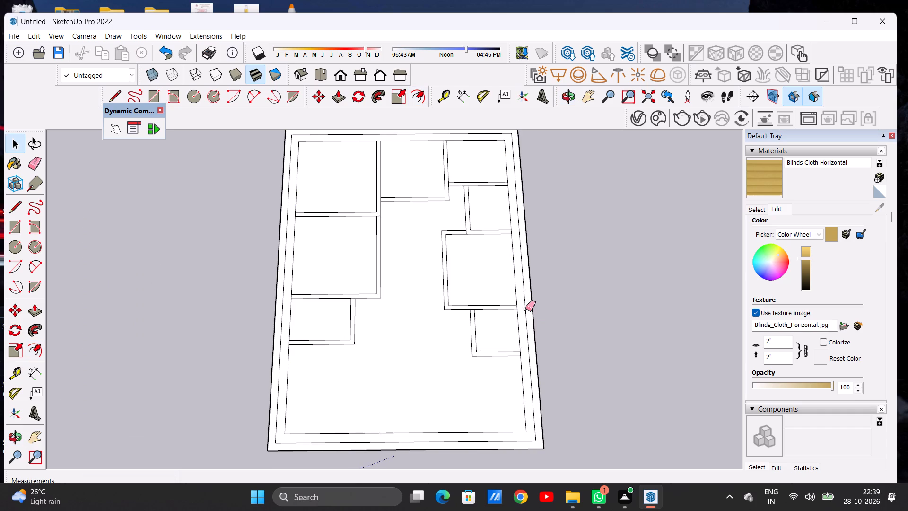
scroll(544, 441, "up", 5)
left_click_drag(543, 445, 542, 451)
scroll(567, 405, "down", 7)
scroll(554, 429, "up", 4)
left_click_drag(550, 430, 545, 441)
scroll(562, 415, "down", 6)
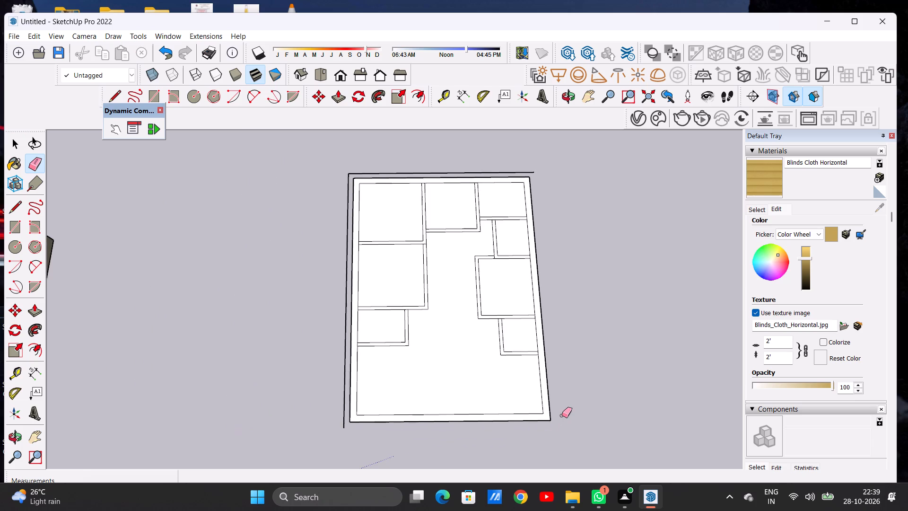
scroll(562, 415, "down", 2)
scroll(353, 415, "up", 1)
scroll(353, 415, "down", 1)
scroll(353, 415, "up", 6)
left_click_drag(358, 406, 348, 414)
scroll(351, 422, "down", 2)
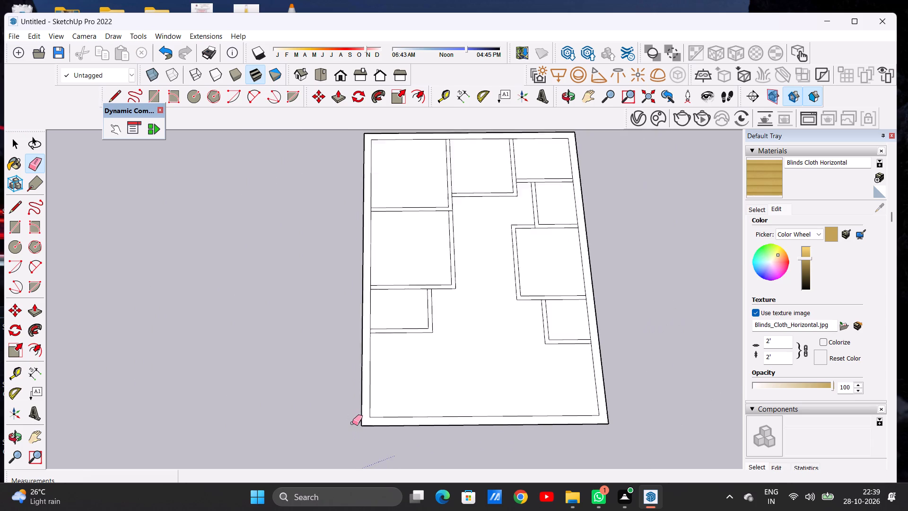
scroll(352, 423, "down", 11)
scroll(465, 250, "up", 8)
scroll(489, 281, "down", 1)
scroll(489, 281, "up", 11)
scroll(497, 274, "down", 1)
scroll(497, 274, "up", 3)
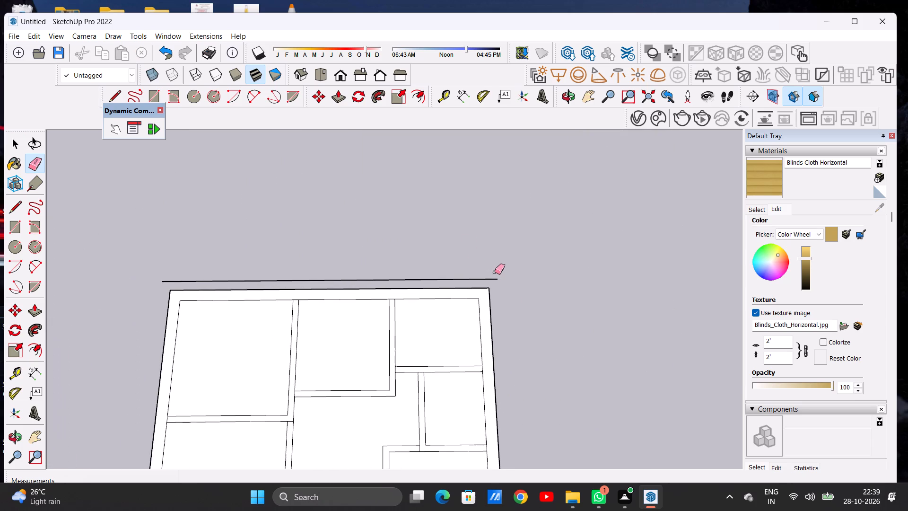
left_click_drag(493, 272, 497, 284)
key("space")
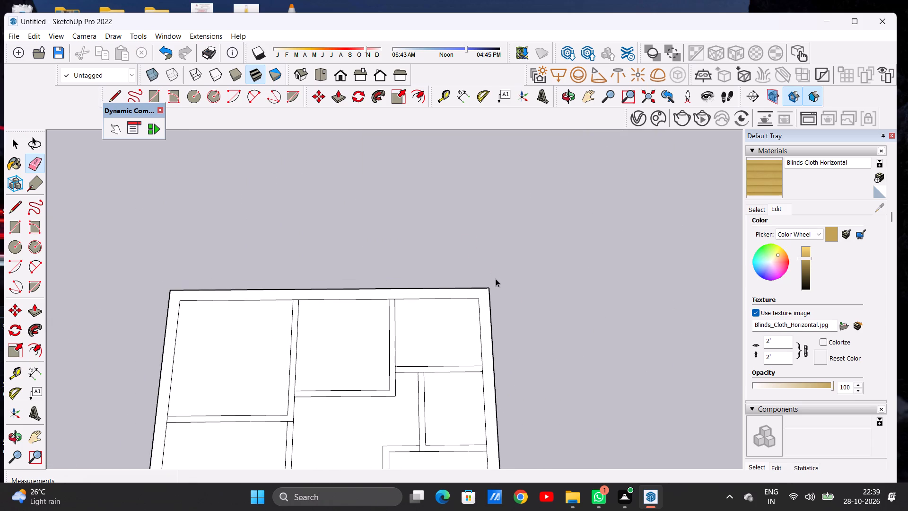
Examine the floor plan with its thinner outer walls, from the overall view beside the building down to the rooms.
scroll(508, 268, "down", 20)
scroll(499, 262, "up", 1)
scroll(497, 267, "down", 6)
scroll(483, 338, "up", 5)
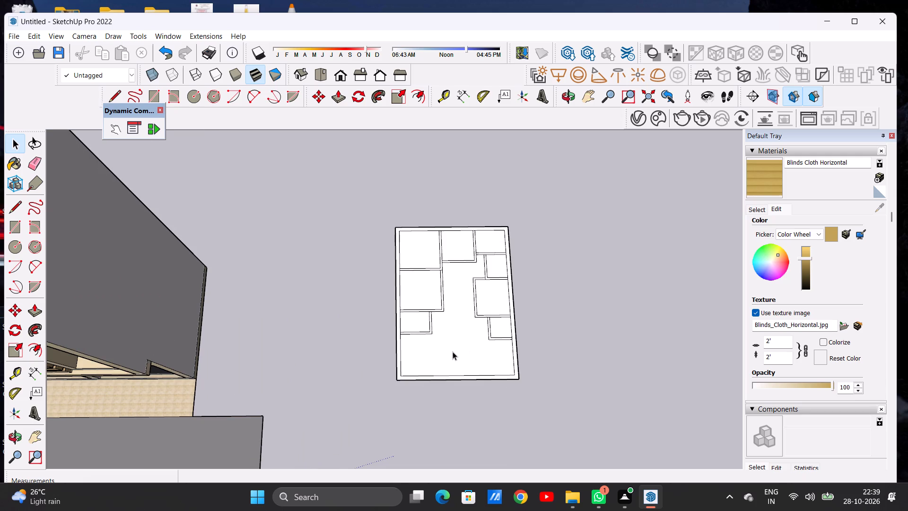
scroll(578, 321, "down", 10)
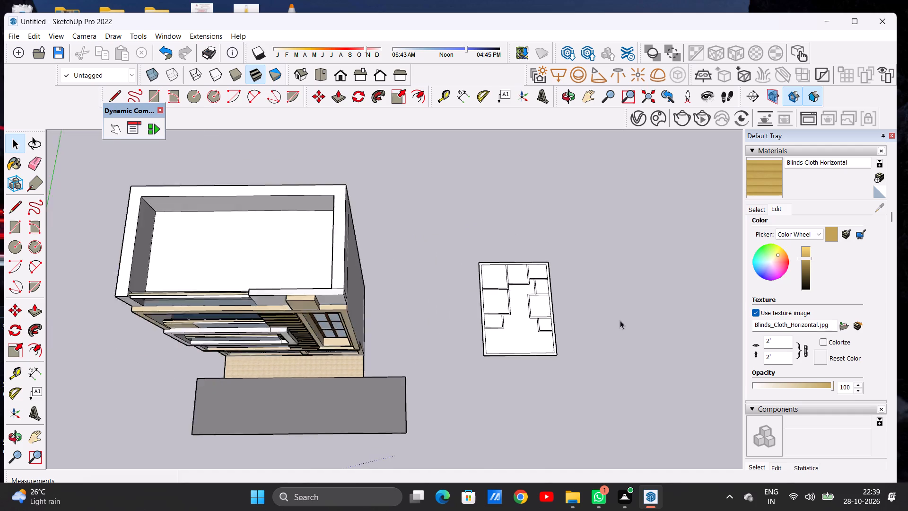
scroll(620, 320, "down", 2)
scroll(557, 325, "down", 1)
scroll(554, 326, "up", 20)
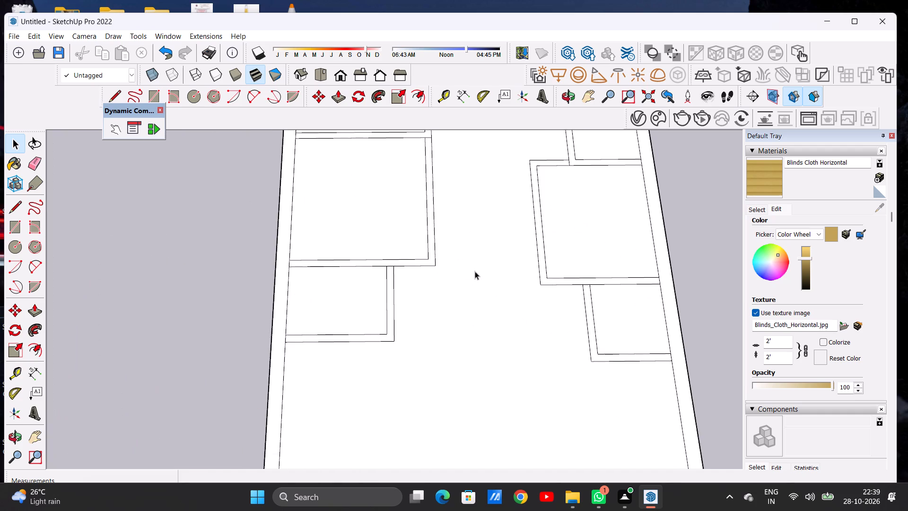
Mark a 4' wide entrance opening in the front outer wall with two lines drawn across the wall thickness.
middle_click_drag(474, 271, 471, 322)
scroll(479, 321, "down", 13)
scroll(444, 400, "up", 6)
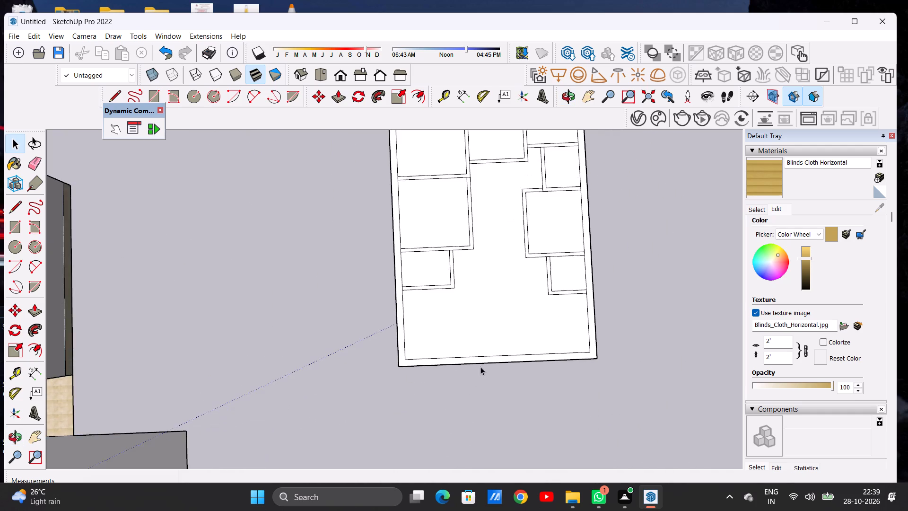
scroll(480, 367, "up", 4)
scroll(480, 368, "down", 1)
scroll(480, 368, "up", 8)
key("l")
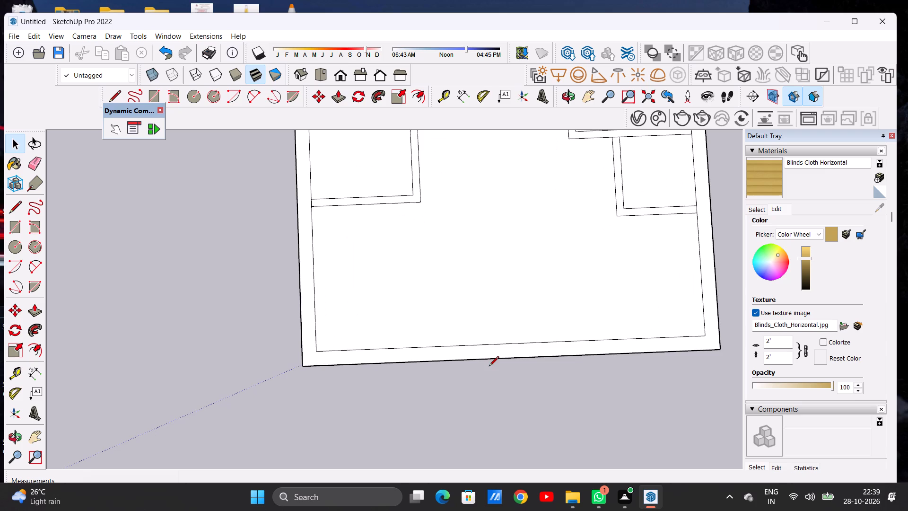
scroll(488, 366, "up", 5)
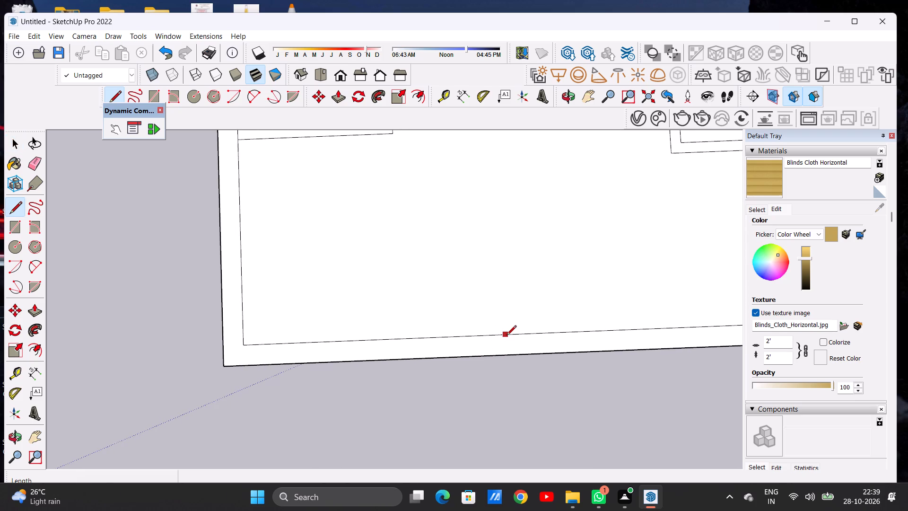
left_click(507, 336)
left_click(506, 354)
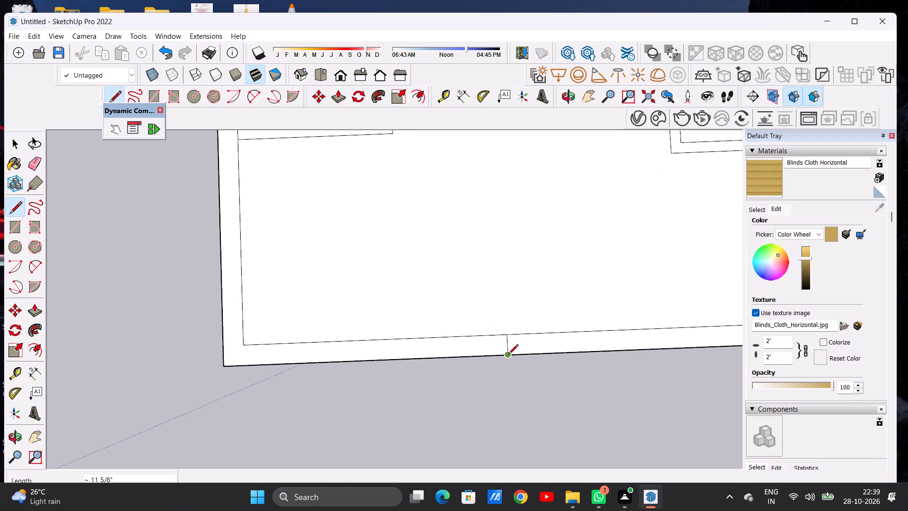
left_click(508, 355)
scroll(466, 352, "down", 8)
scroll(540, 352, "up", 10)
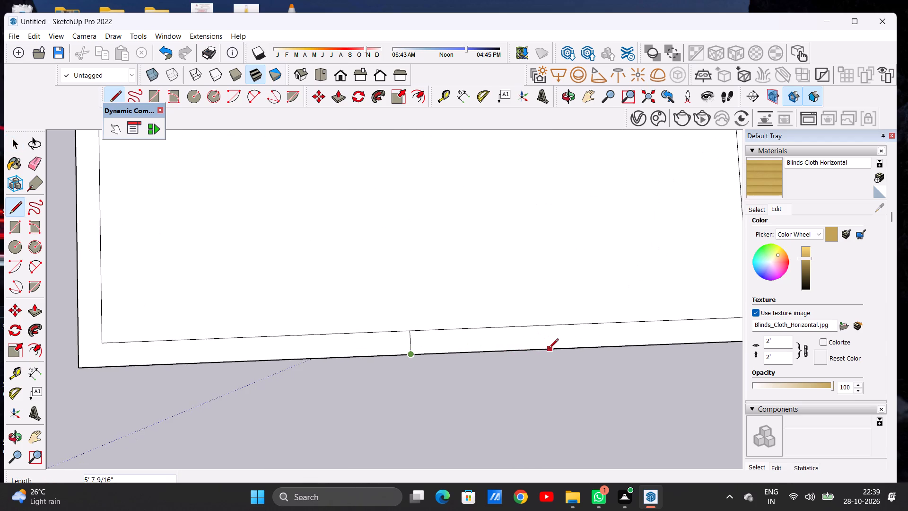
key("4")
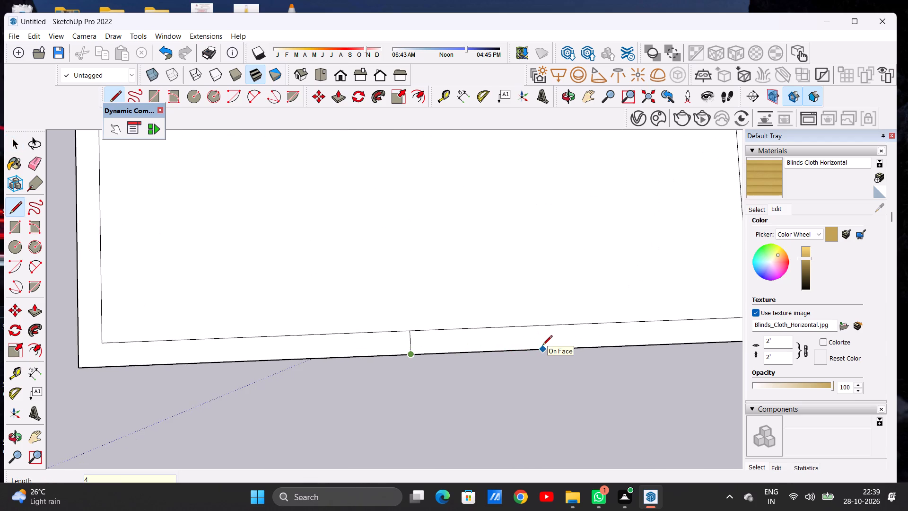
key("apostrophe")
key("Return")
left_click(511, 350)
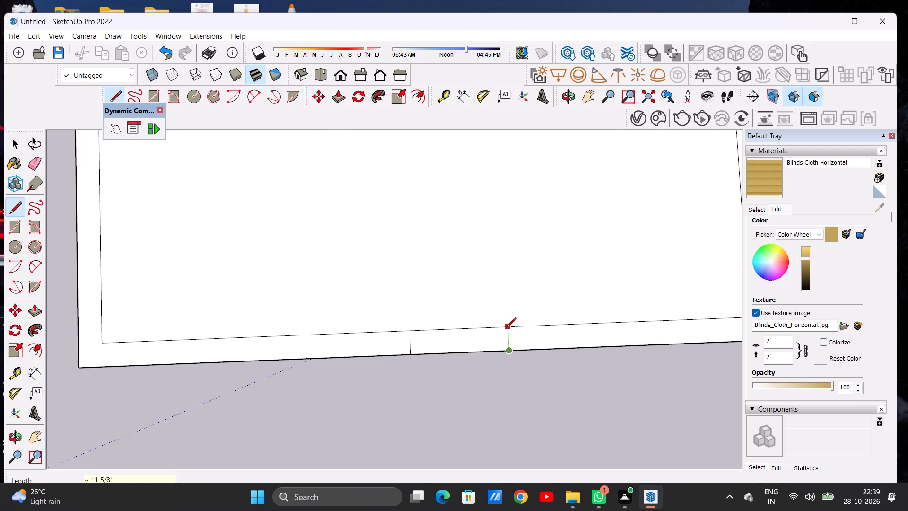
left_click(506, 328)
key("space")
Draw a line across the left outer wall beside the small front-left room, just in front of its rear partition.
scroll(484, 350, "down", 6)
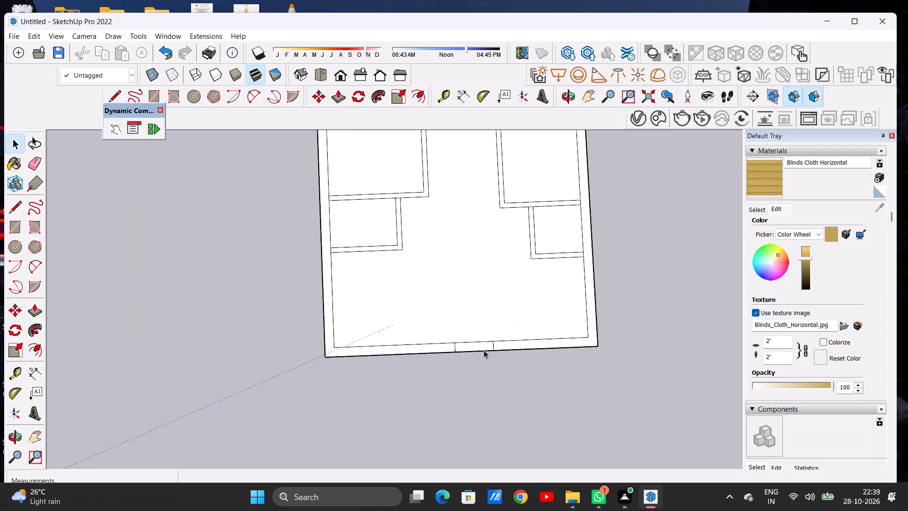
scroll(484, 350, "down", 15)
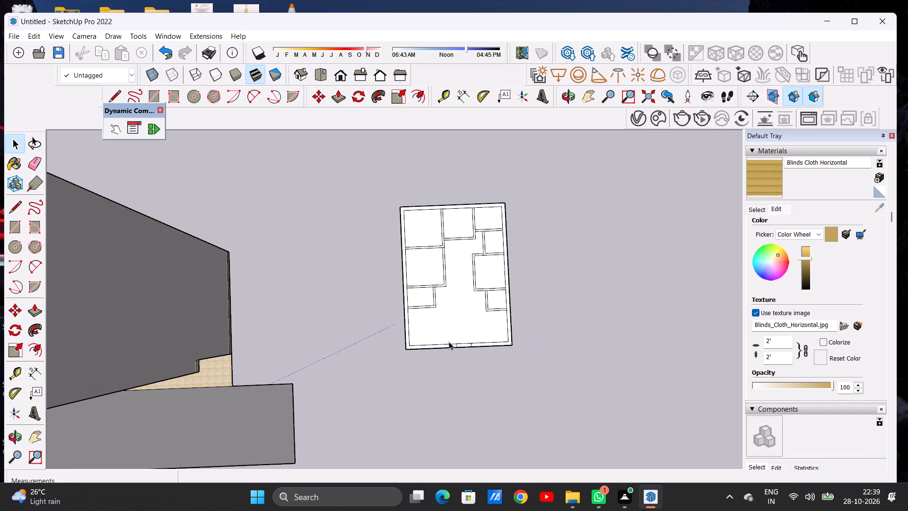
scroll(412, 302, "up", 9)
scroll(407, 287, "down", 1)
scroll(407, 287, "up", 5)
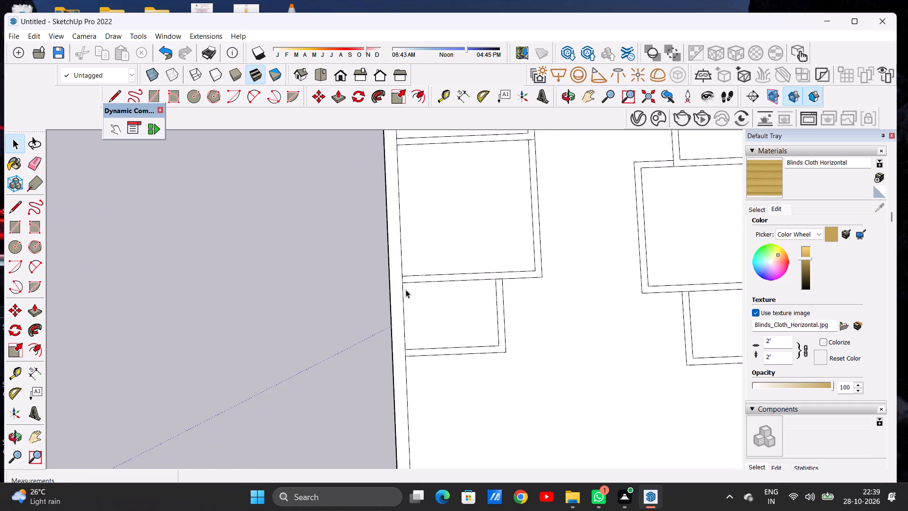
scroll(406, 290, "up", 6)
key("l")
scroll(398, 305, "up", 2)
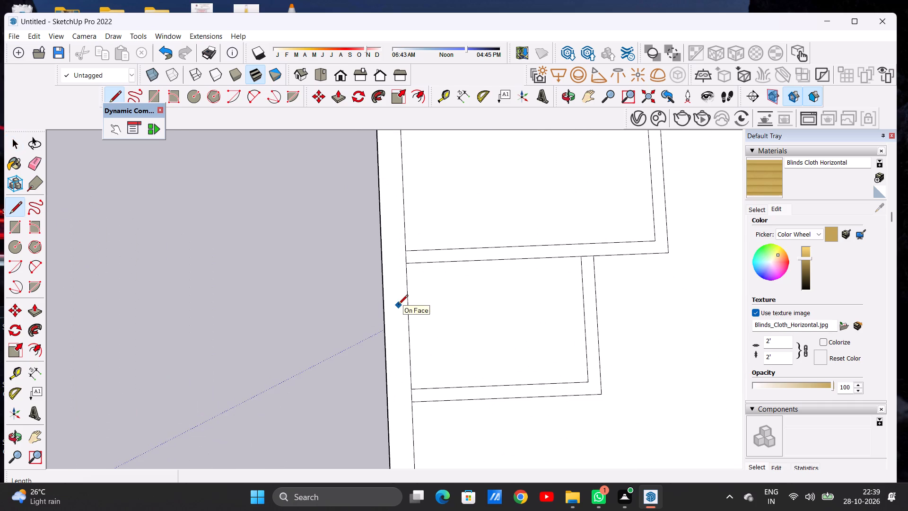
scroll(398, 305, "up", 3)
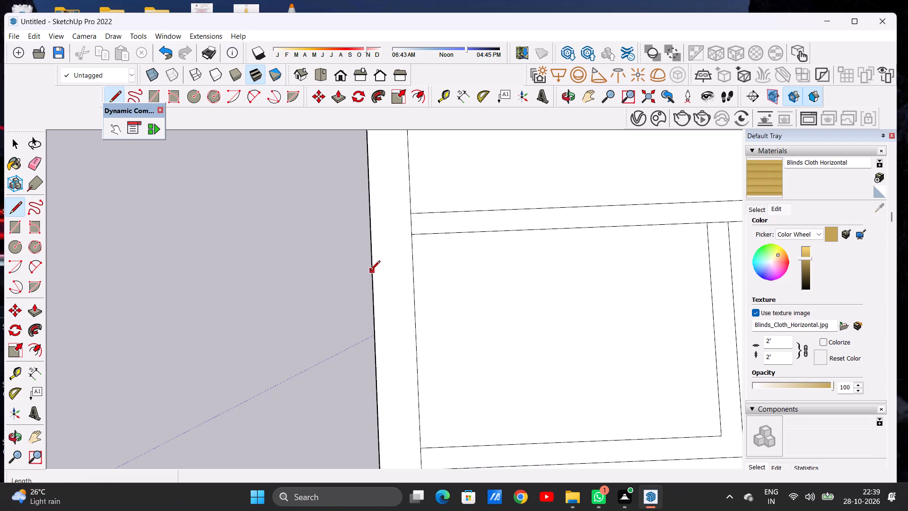
left_click(370, 271)
left_click(412, 272)
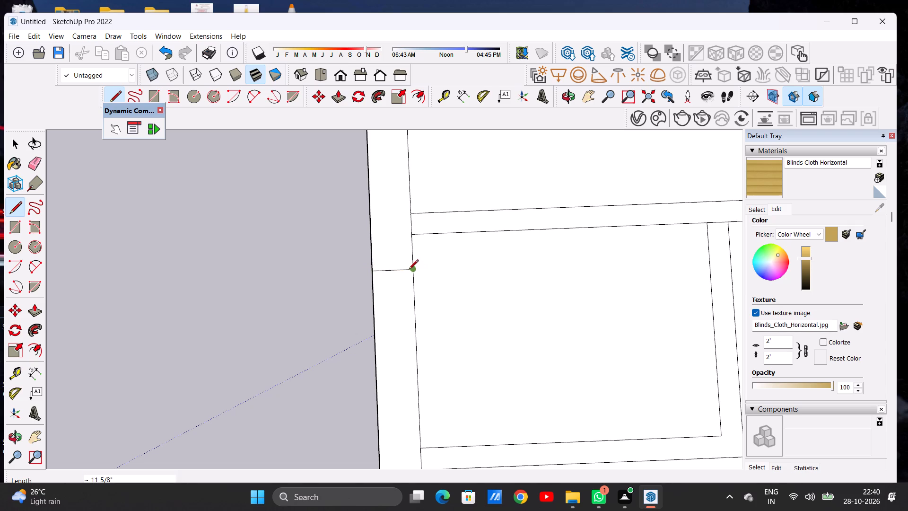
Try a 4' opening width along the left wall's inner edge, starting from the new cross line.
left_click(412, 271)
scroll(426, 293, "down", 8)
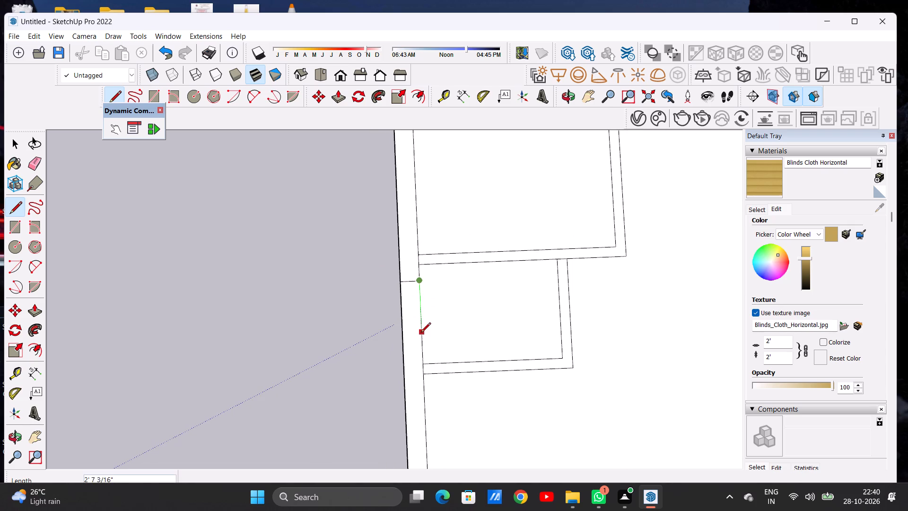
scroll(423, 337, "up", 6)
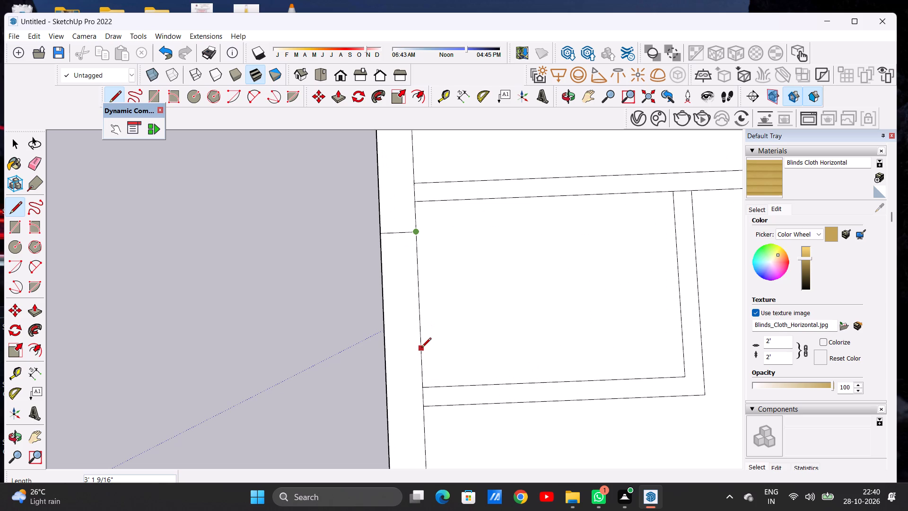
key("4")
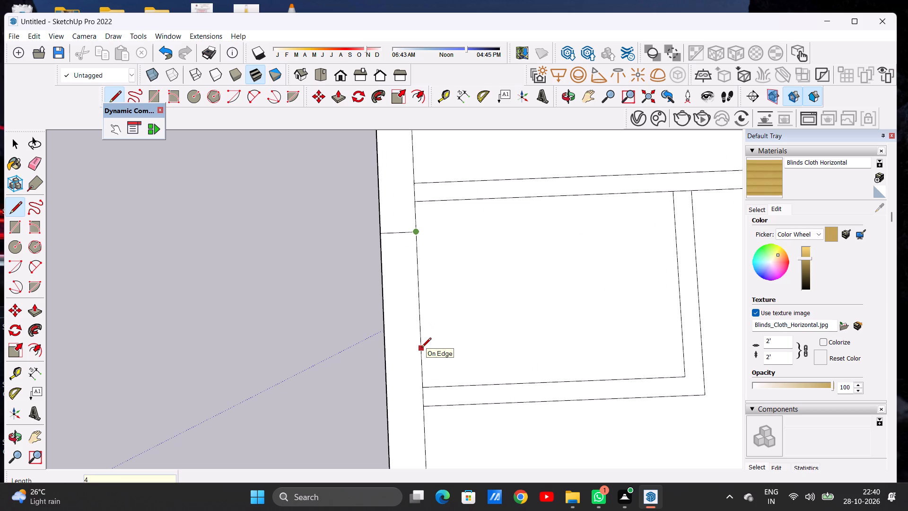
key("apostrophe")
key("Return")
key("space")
Measure off 3' along the left wall's inner edge and close the small room's opening with a second line across the wall.
key("l")
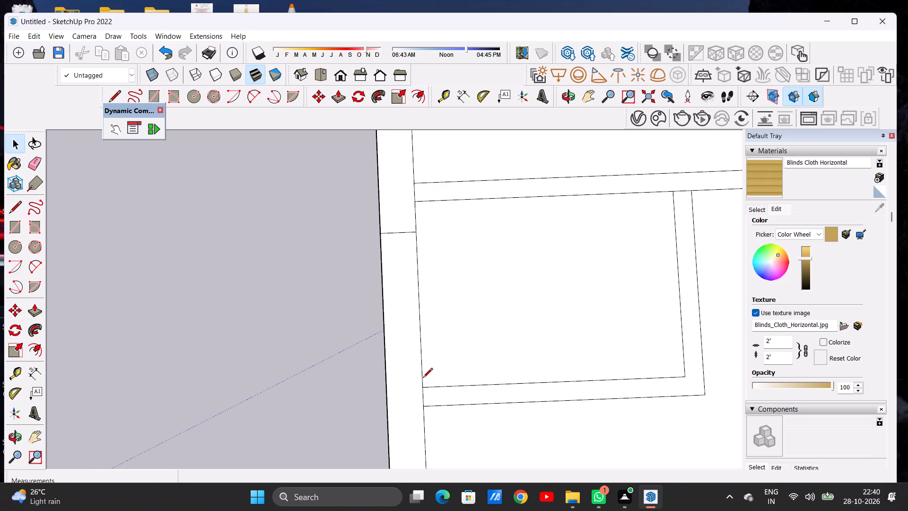
left_click(419, 230)
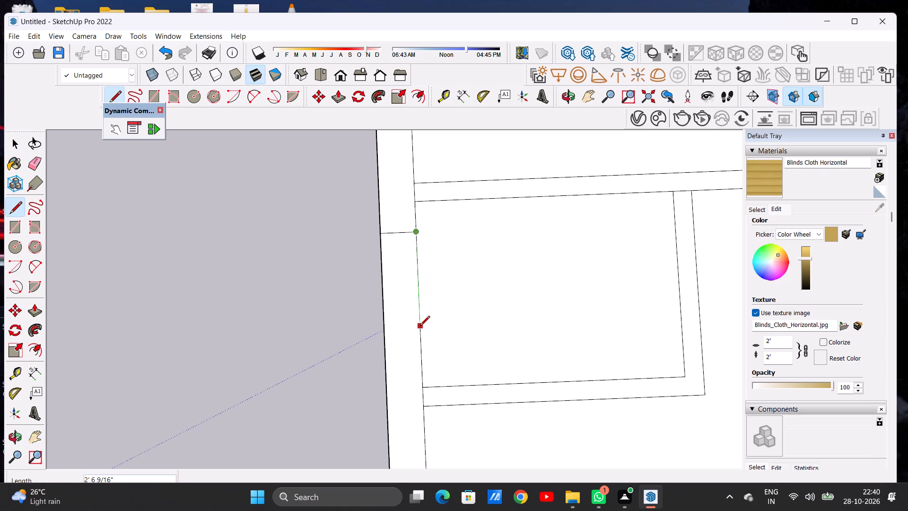
key("3")
key("apostrophe")
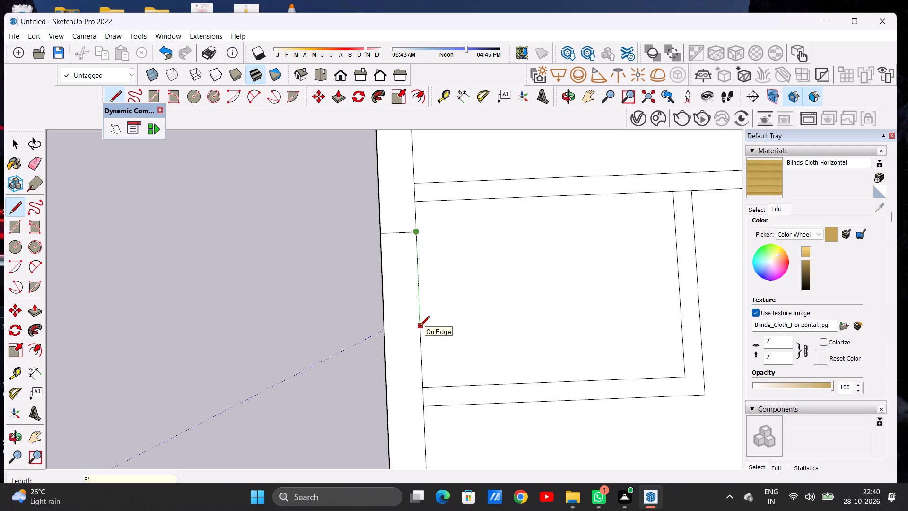
key("Return")
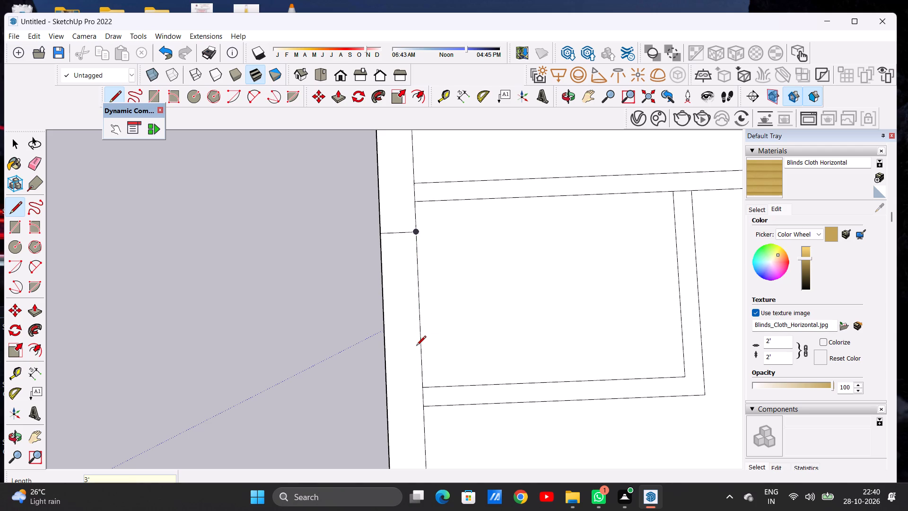
left_click(419, 345)
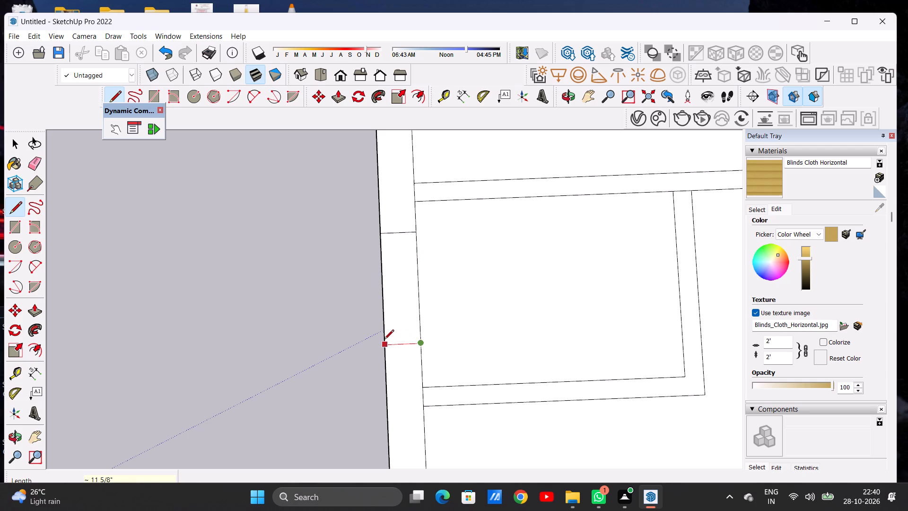
left_click(390, 340)
key("space")
Mark a 3' wide opening in the left outer wall beside the middle-left room with two lines across the wall.
scroll(433, 344, "down", 20)
scroll(433, 266, "up", 4)
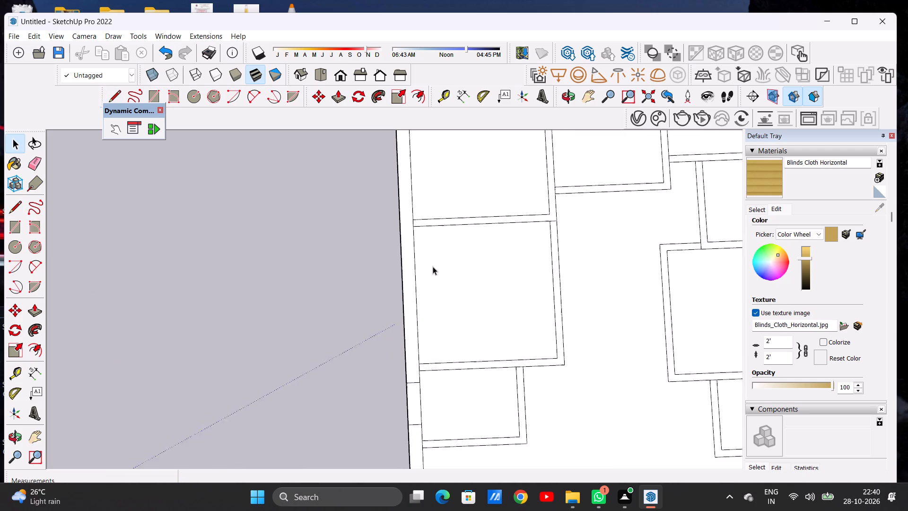
scroll(433, 266, "up", 6)
key("l")
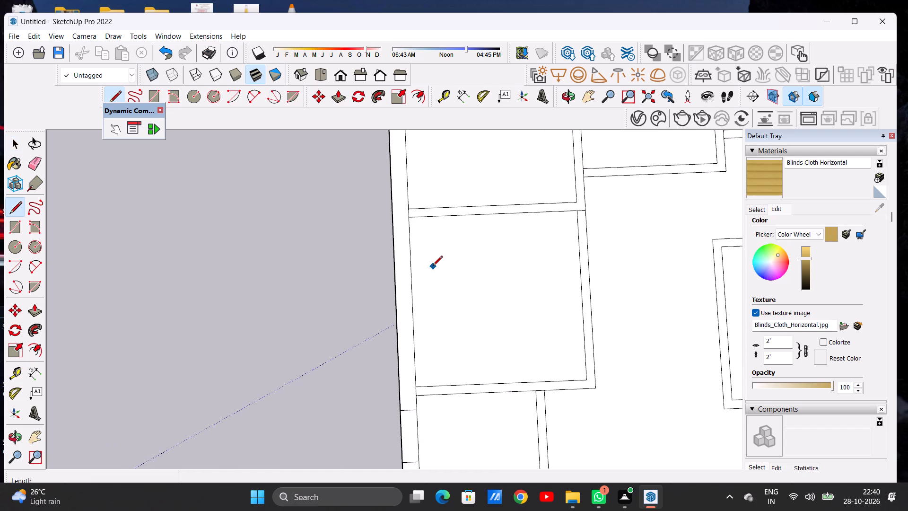
left_click(393, 252)
left_click(410, 251)
left_click(411, 254)
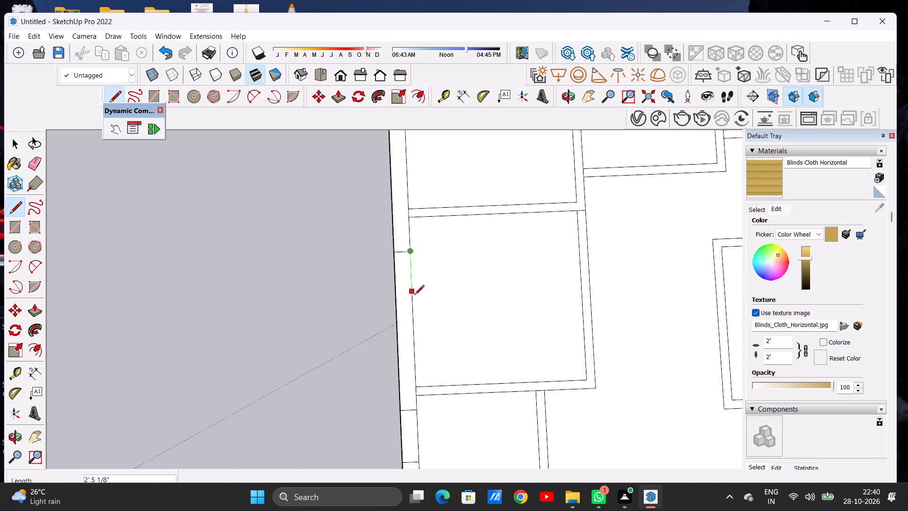
type("3'")
key("Return")
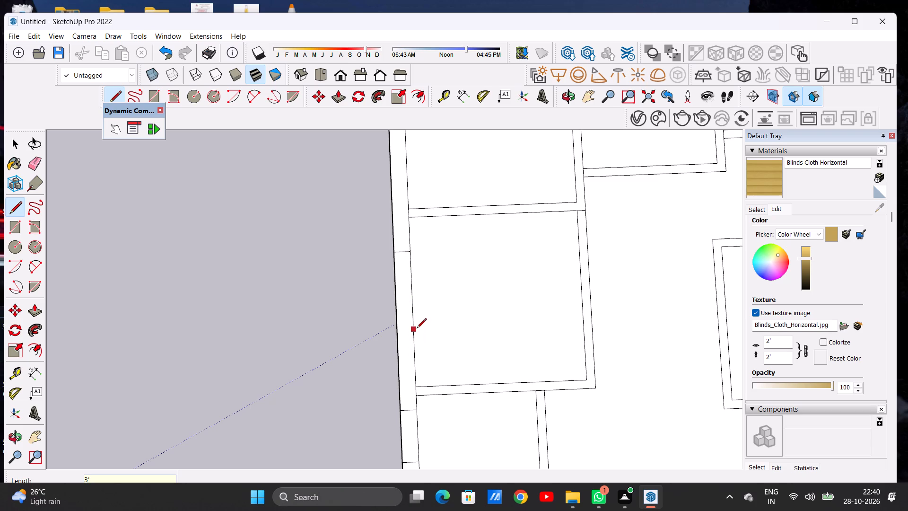
left_click(410, 307)
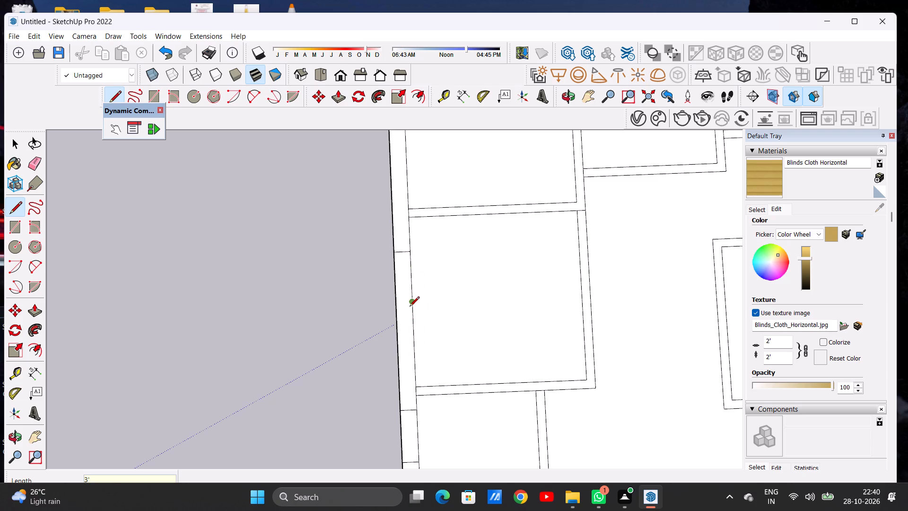
left_click(400, 302)
key("space")
Mark a 3' wide opening in the left outer wall beside the rear-left room with two lines across the wall.
scroll(437, 292, "down", 15)
scroll(435, 240, "up", 3)
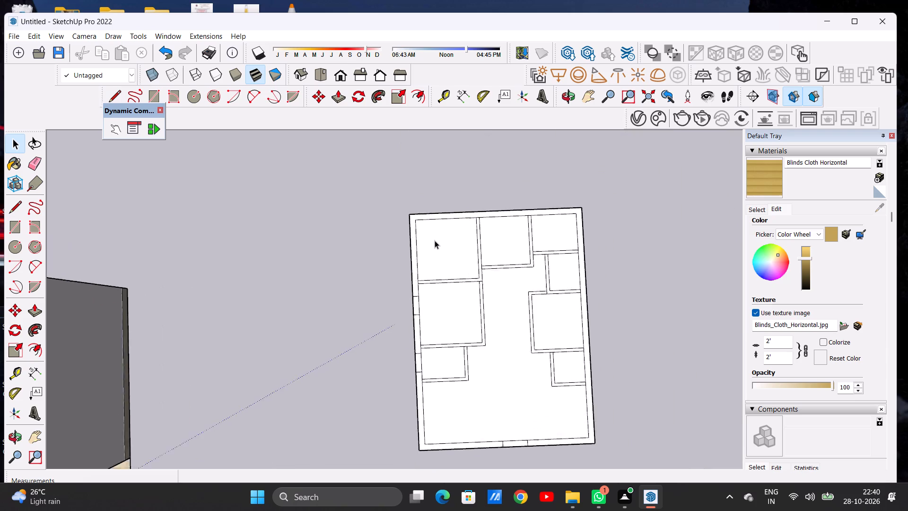
scroll(435, 240, "up", 6)
key("l")
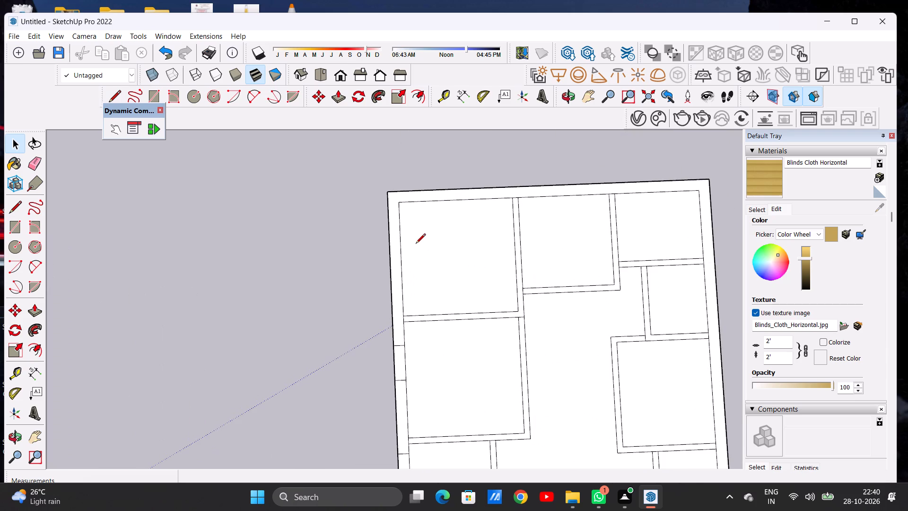
scroll(416, 244, "up", 2)
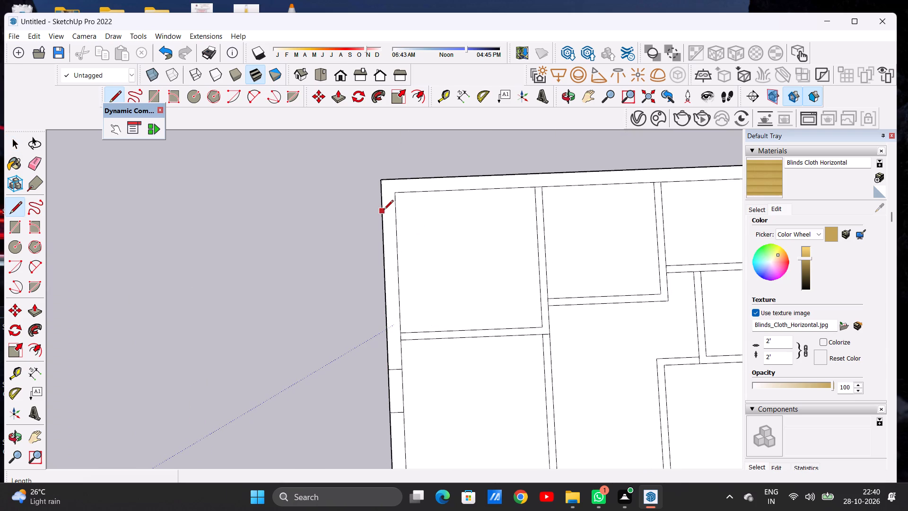
left_click(384, 211)
left_click(396, 211)
left_click(397, 212)
type("3'")
key("Return")
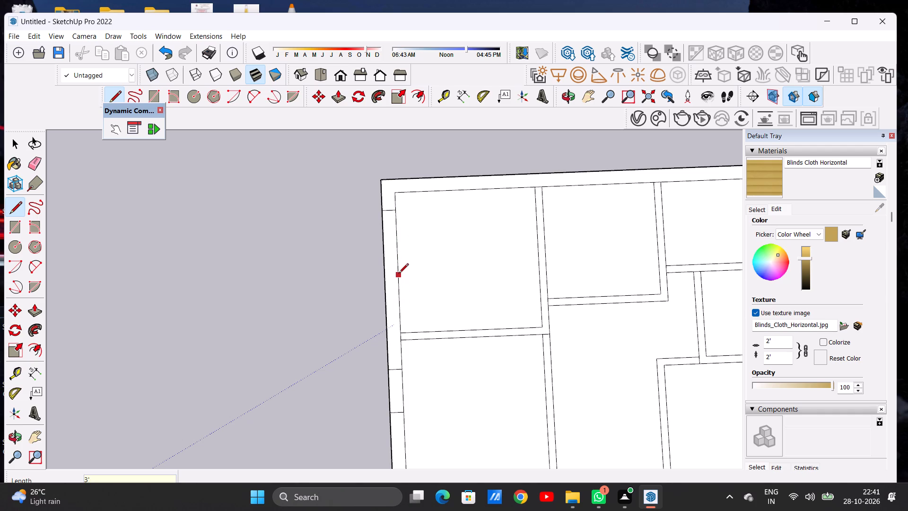
left_click(399, 252)
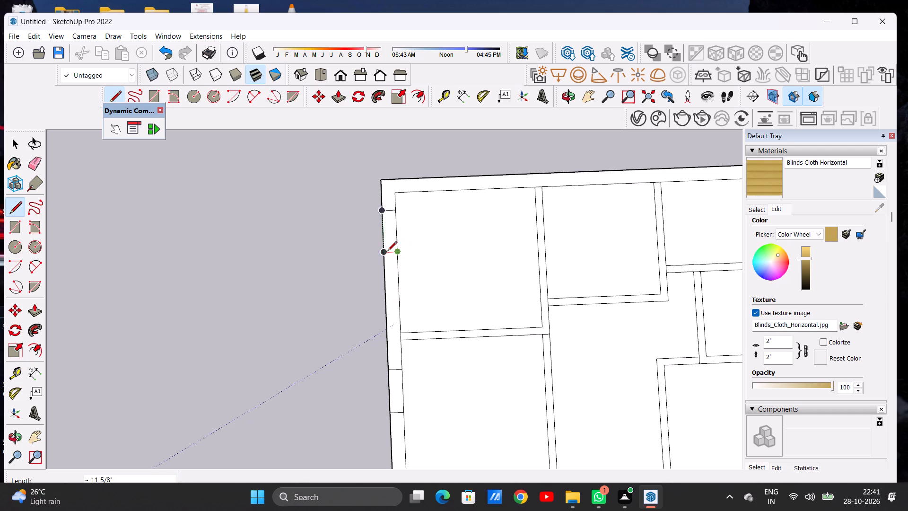
left_click(387, 252)
key("space")
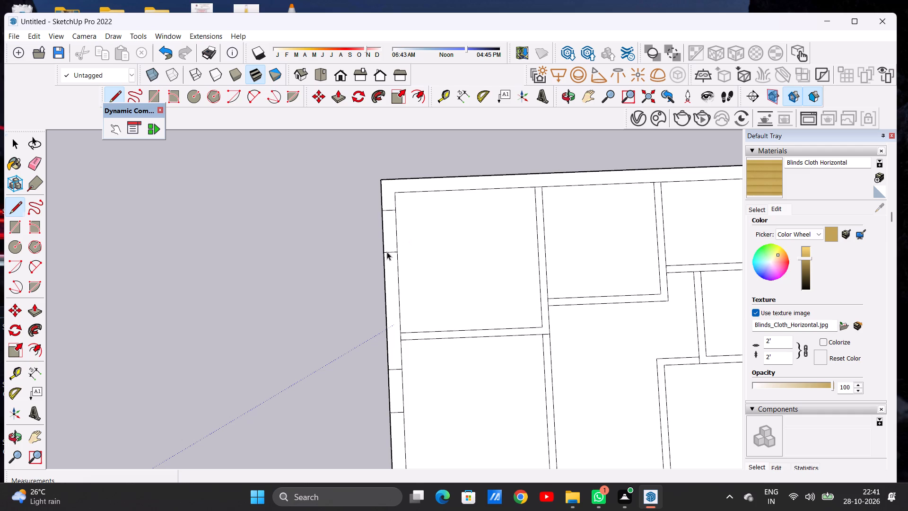
Draw a lengthwise centre line through the rear-left room's wall opening, joining the midpoints of its two cross lines.
key("l")
scroll(379, 259, "up", 5)
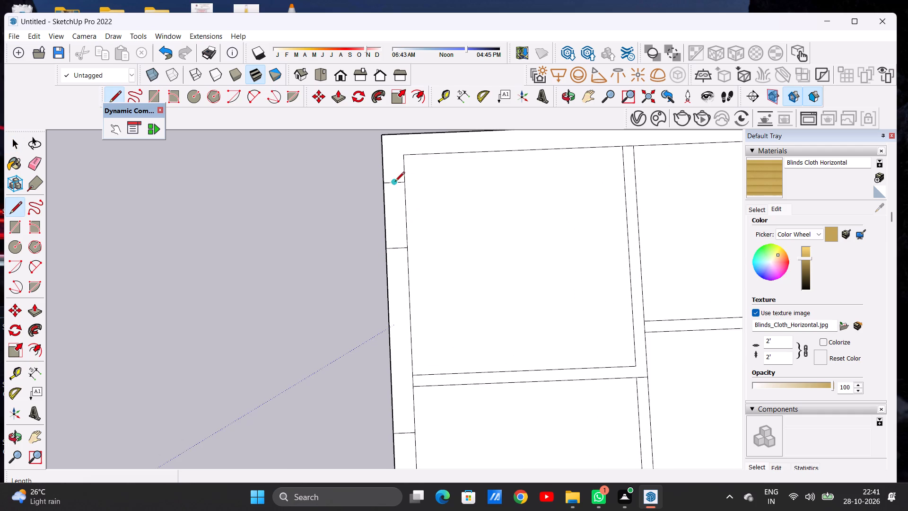
left_click(395, 182)
left_click(401, 244)
Draw a lengthwise centre line through the middle-left room's opening in the left outer wall.
scroll(440, 198, "down", 14)
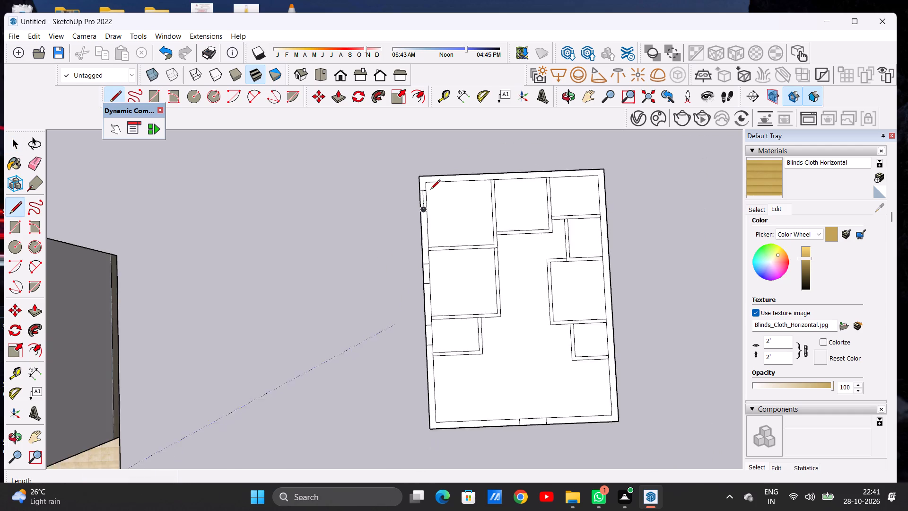
scroll(430, 190, "down", 1)
scroll(429, 291, "up", 1)
scroll(429, 291, "down", 1)
scroll(429, 291, "up", 17)
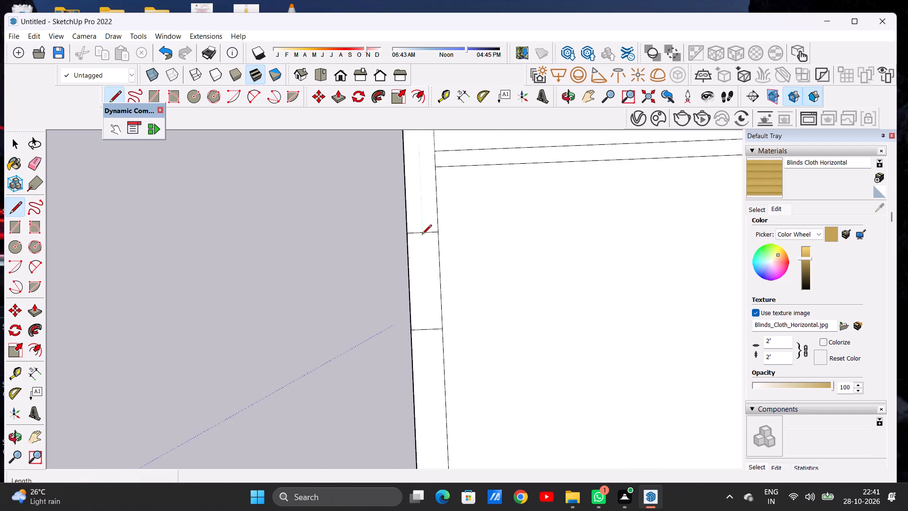
left_click(423, 234)
left_click(431, 328)
Draw a lengthwise centre line through the small front-left room's opening in the left outer wall.
scroll(428, 234, "down", 6)
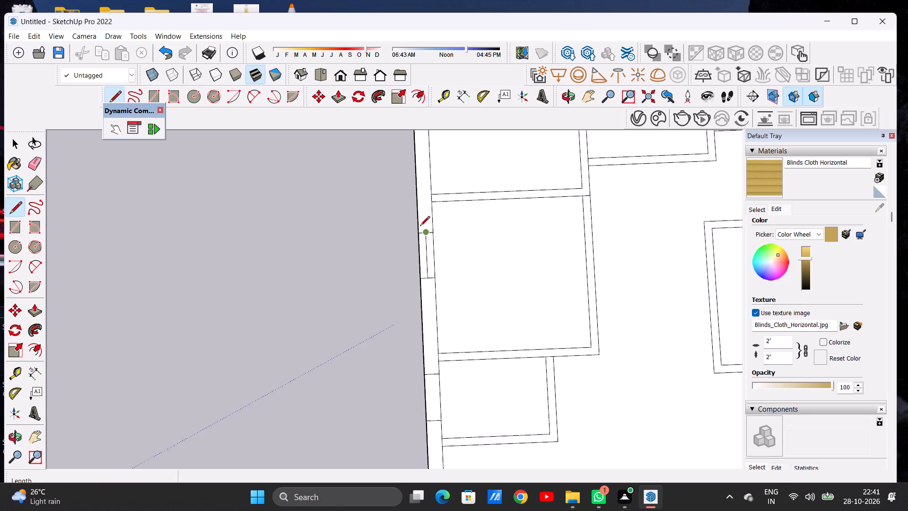
scroll(420, 227, "down", 10)
scroll(419, 310, "up", 12)
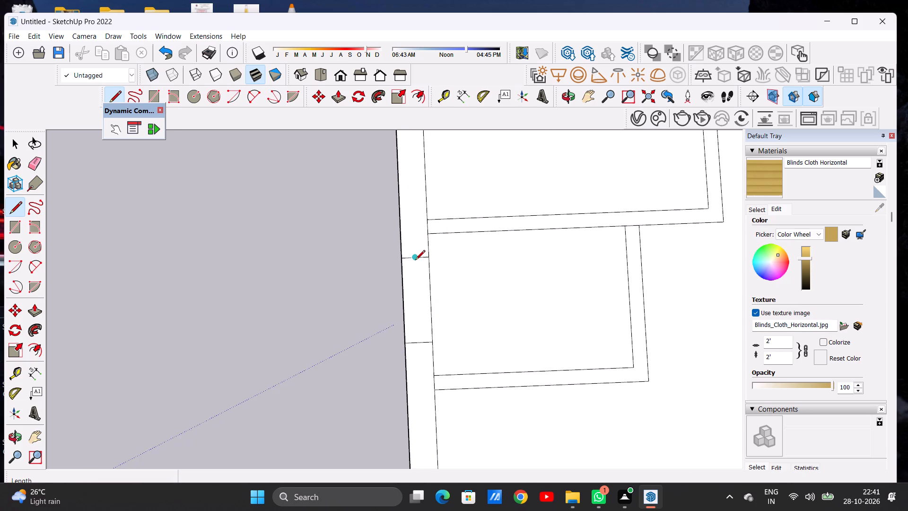
left_click(415, 261)
left_click(419, 346)
scroll(425, 321, "down", 10)
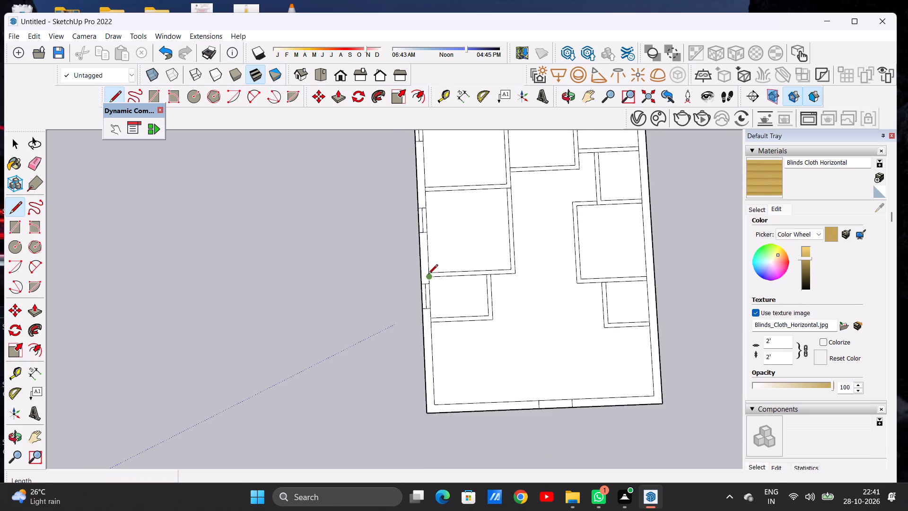
scroll(428, 275, "down", 5)
key("space")
Mark a 3' wide opening in the rear outer wall behind the rear-middle room, with two cross lines and a centre line between them.
scroll(441, 249, "down", 10)
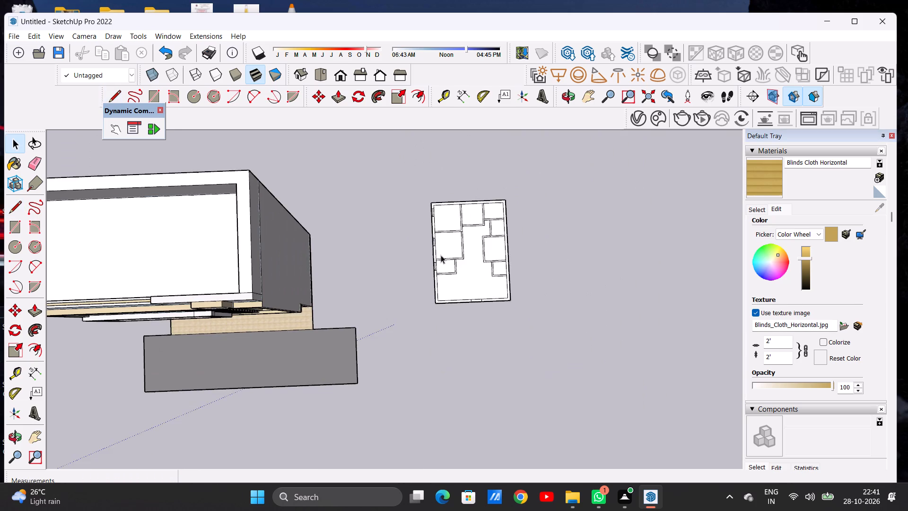
scroll(489, 202, "up", 9)
scroll(489, 202, "down", 1)
scroll(489, 202, "up", 5)
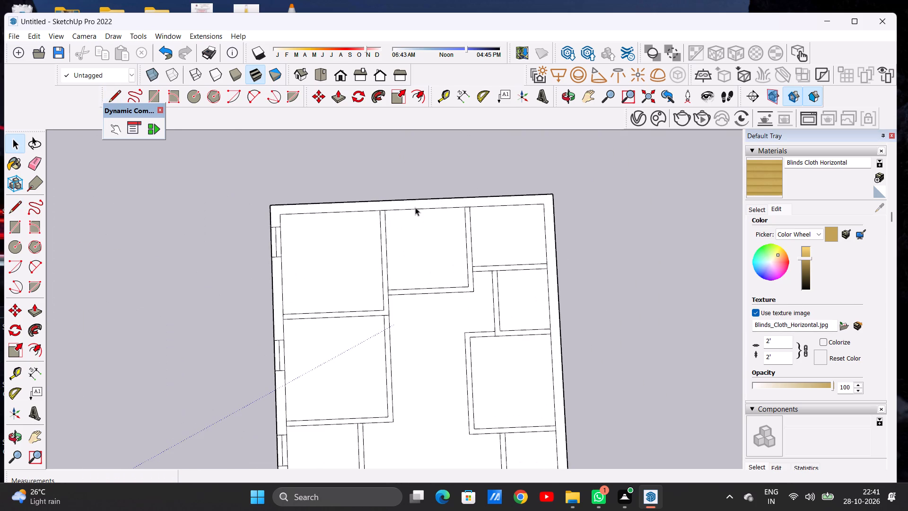
scroll(415, 207, "up", 3)
key("l")
scroll(415, 207, "up", 4)
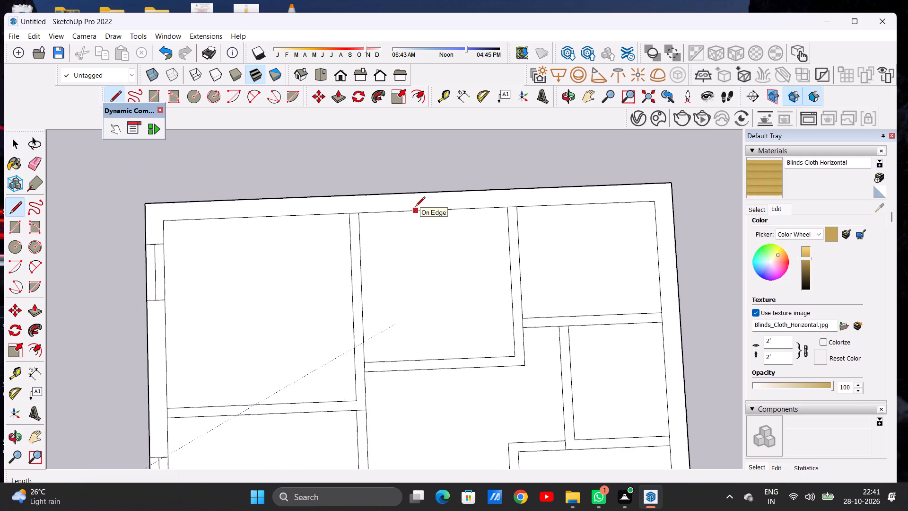
left_click(399, 212)
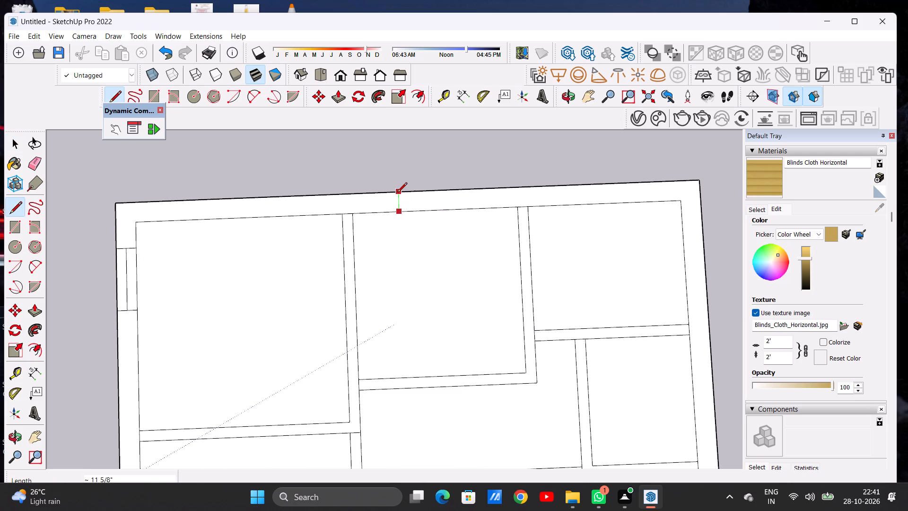
left_click(397, 193)
left_click(398, 193)
key("3")
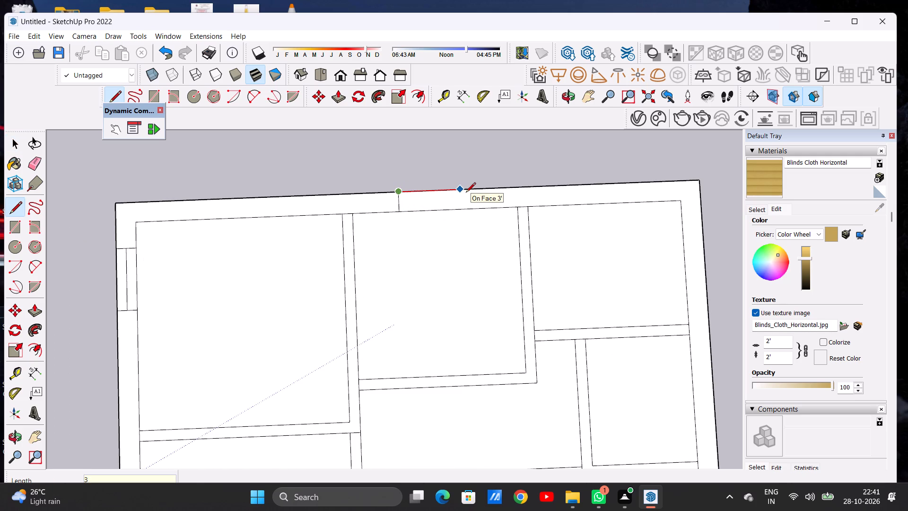
key("apostrophe")
key("Return")
left_click(459, 189)
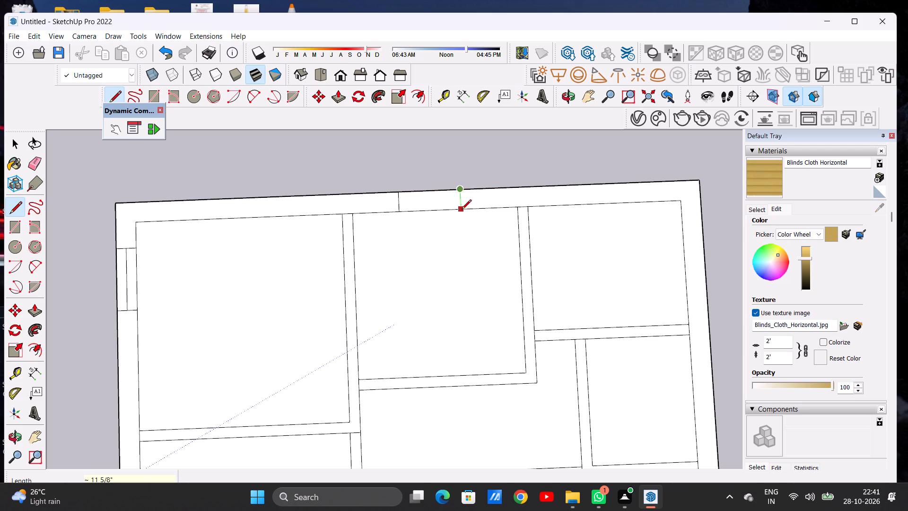
left_click(462, 210)
left_click(400, 201)
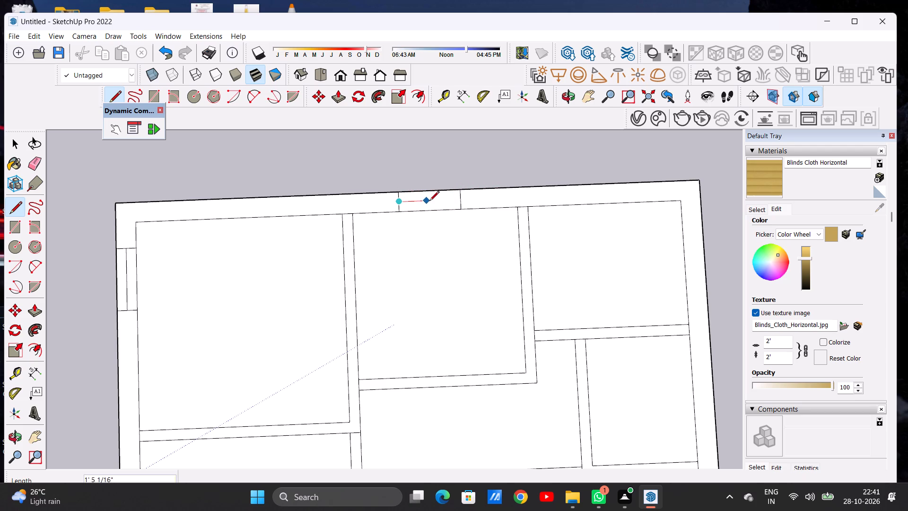
left_click(457, 202)
Mark a 3' wide opening in the rear outer wall behind the rear-right room, with two cross lines and a centre line.
scroll(425, 211, "down", 10)
scroll(523, 202, "up", 7)
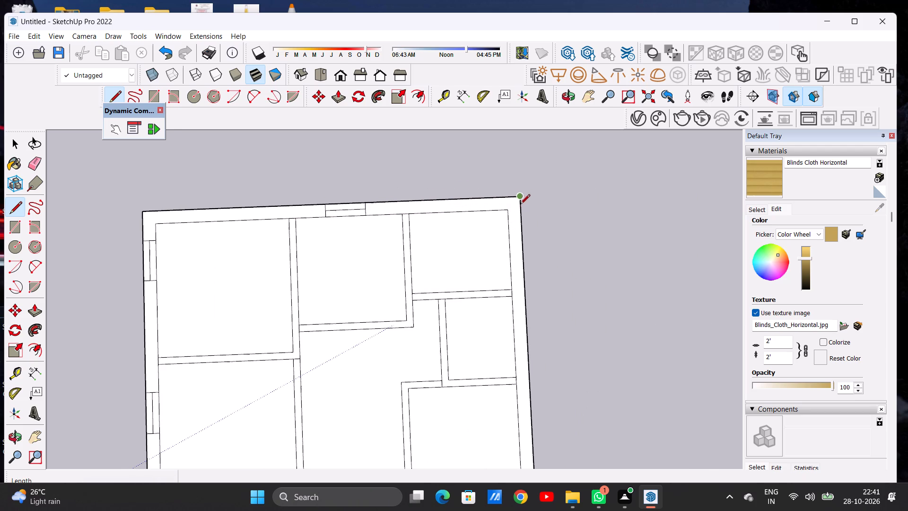
scroll(505, 209, "up", 4)
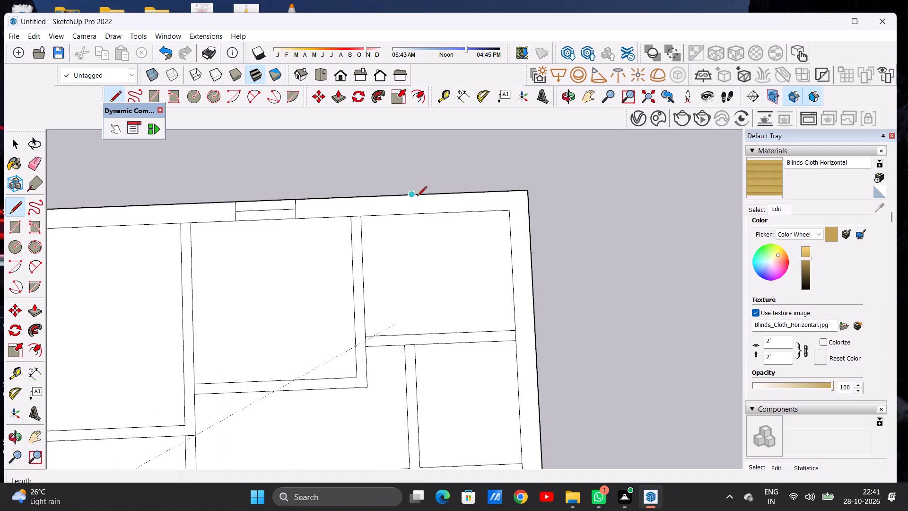
left_click(414, 197)
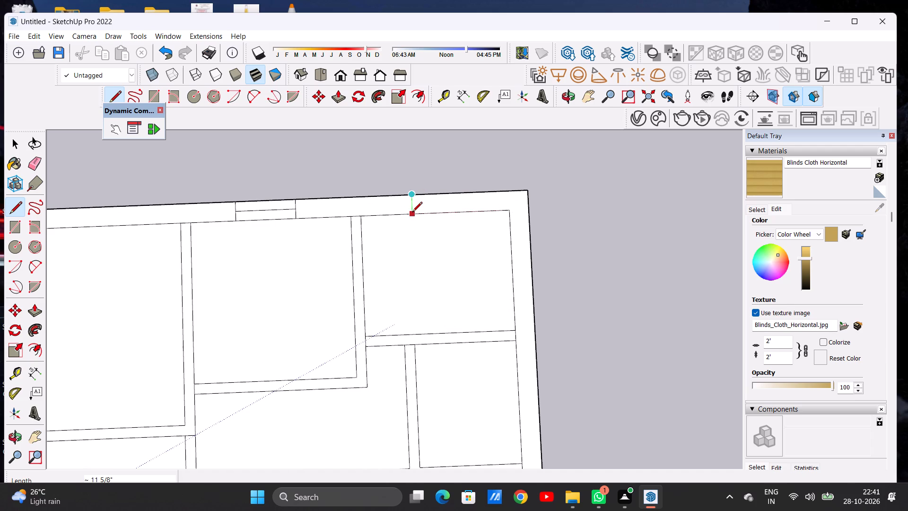
left_click(412, 213)
left_click(412, 215)
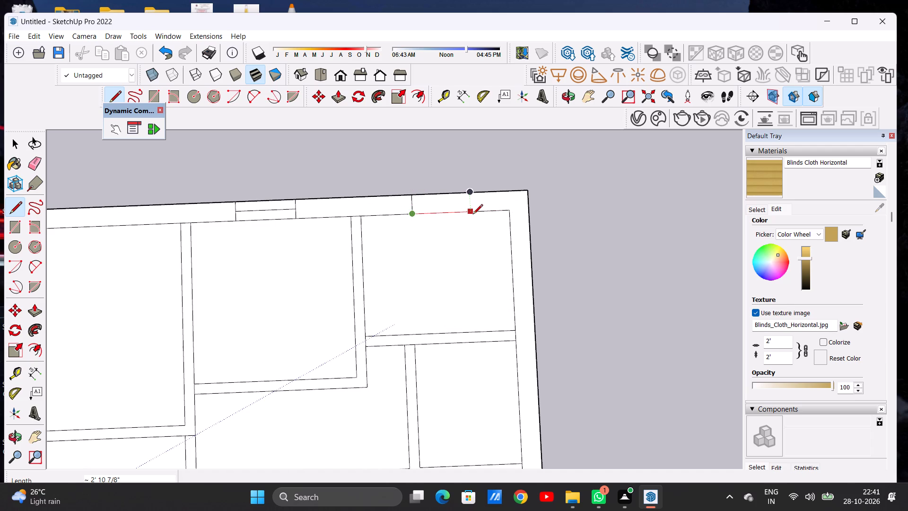
type("3'")
key("Return")
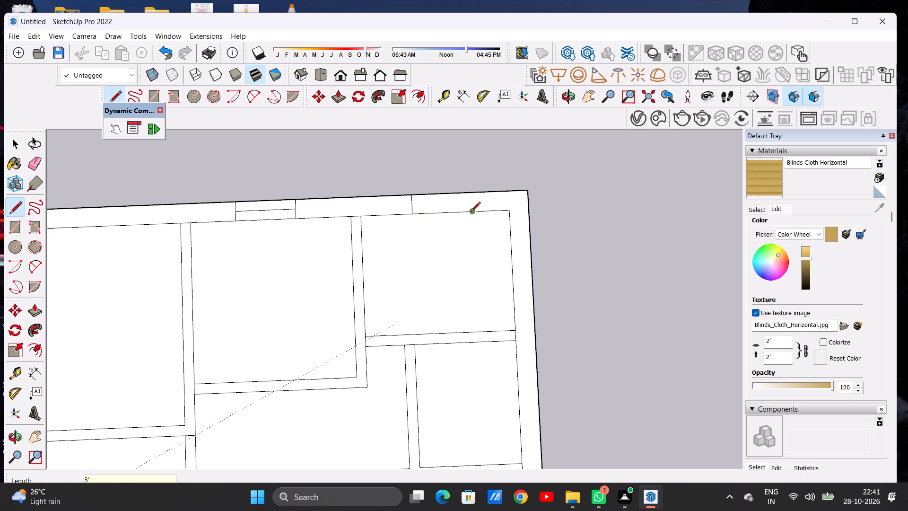
left_click(471, 212)
left_click(472, 197)
left_click(413, 205)
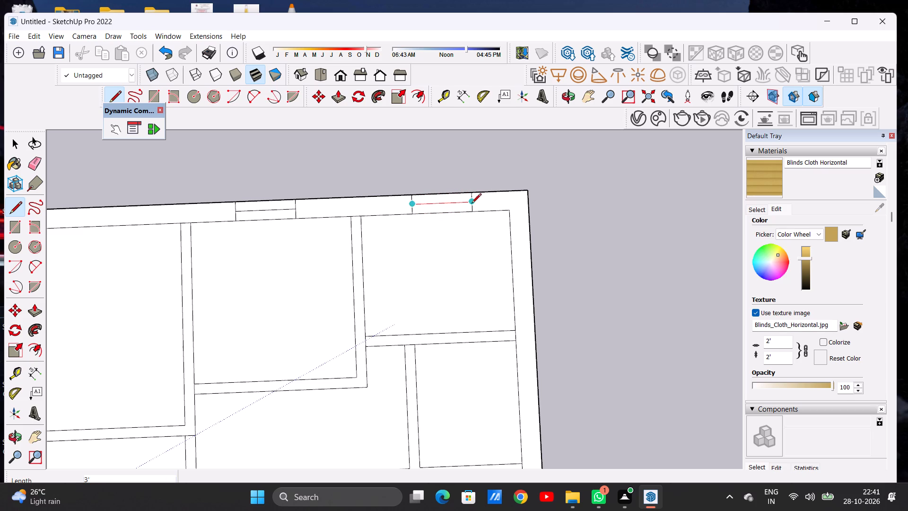
left_click(471, 204)
key("space")
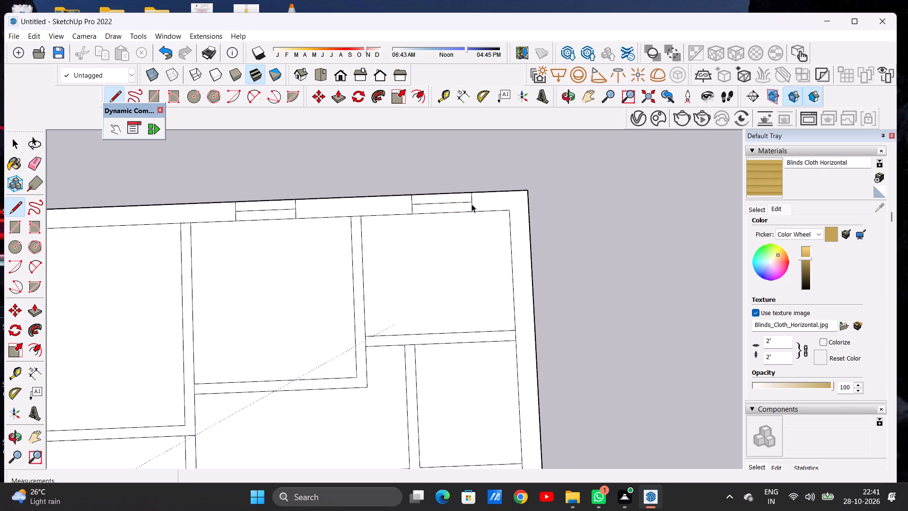
Mark a 3' wide opening in the right outer wall beside the small room just in front of the rear-right room.
scroll(481, 211, "down", 7)
scroll(516, 221, "up", 1)
scroll(511, 222, "down", 17)
scroll(492, 257, "up", 6)
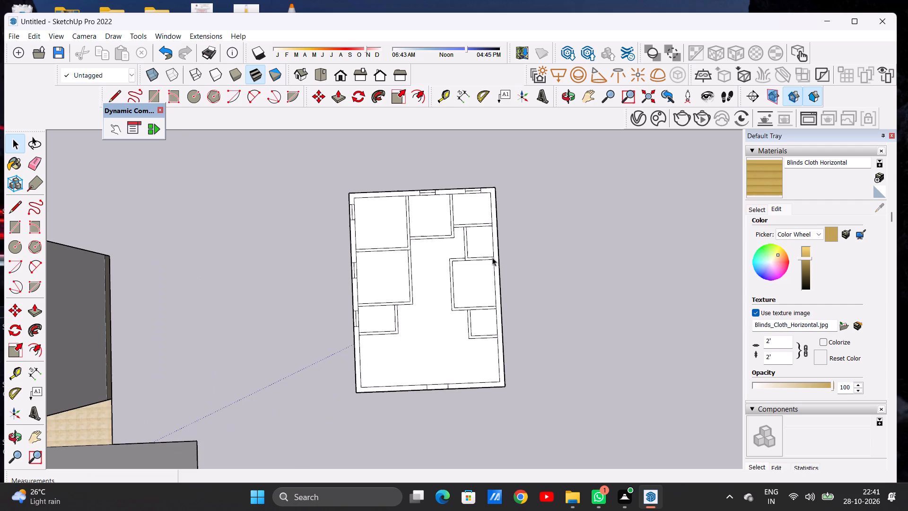
scroll(491, 250, "up", 7)
middle_click_drag(490, 252, 497, 243)
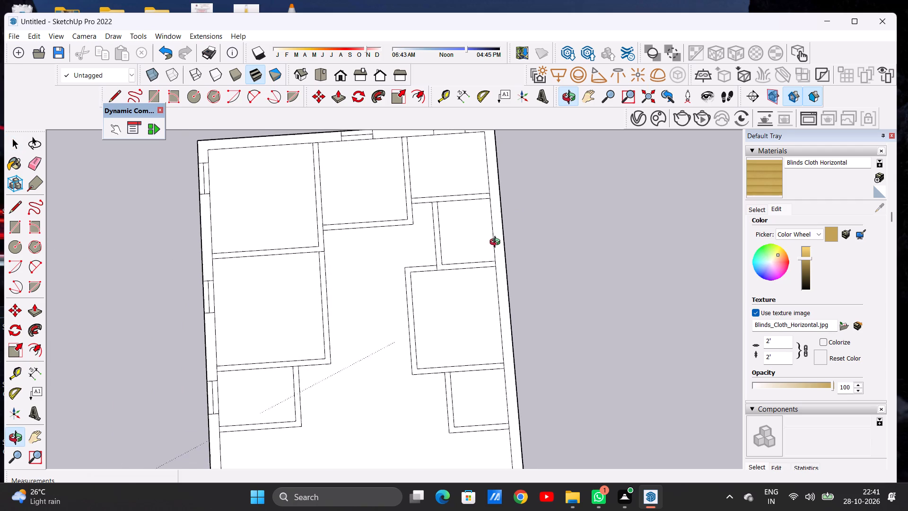
middle_click_drag(497, 243, 481, 255)
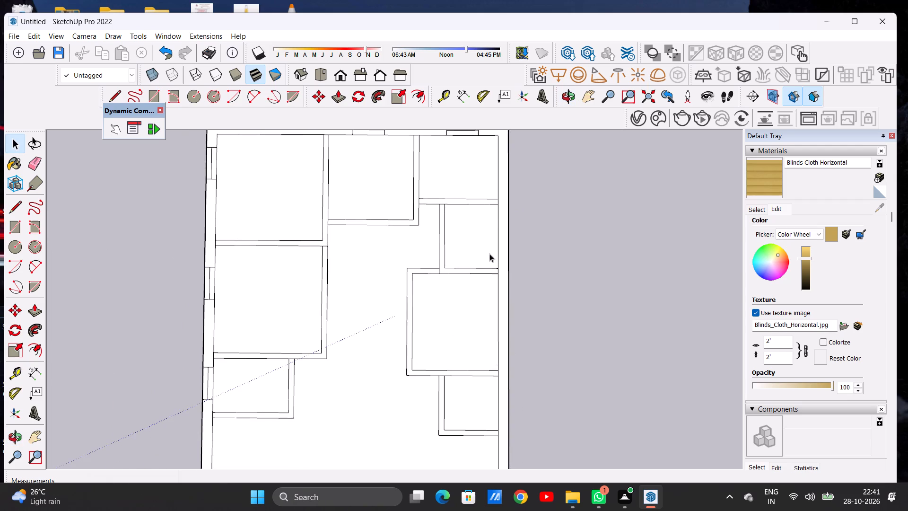
middle_click_drag(489, 254, 499, 250)
scroll(498, 226, "up", 4)
key("l")
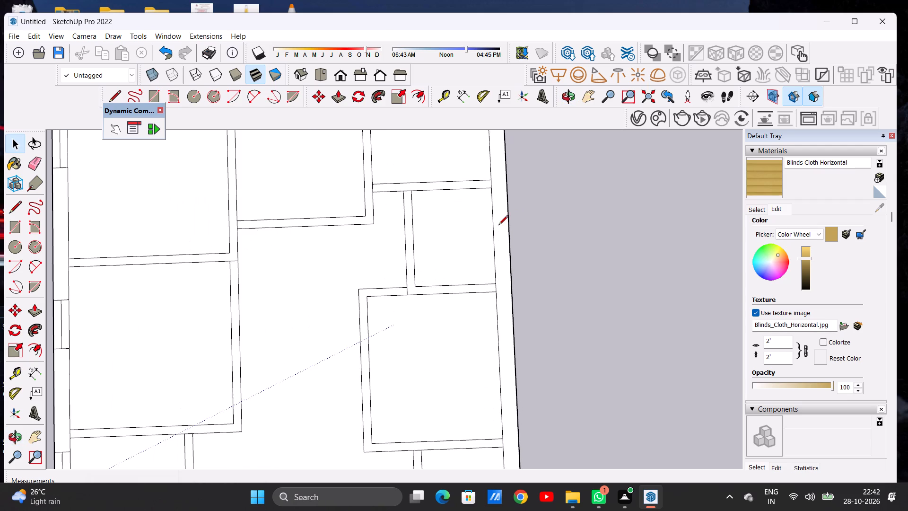
left_click(492, 209)
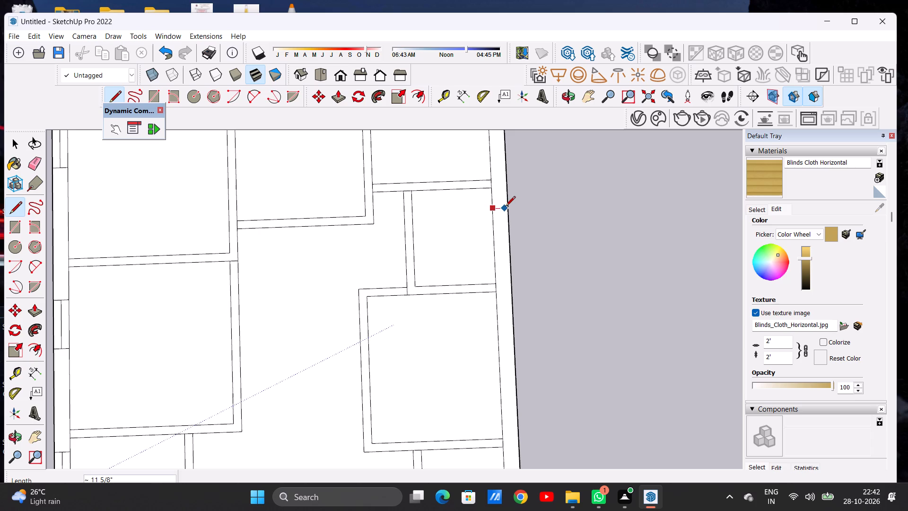
left_click(507, 207)
left_click(508, 210)
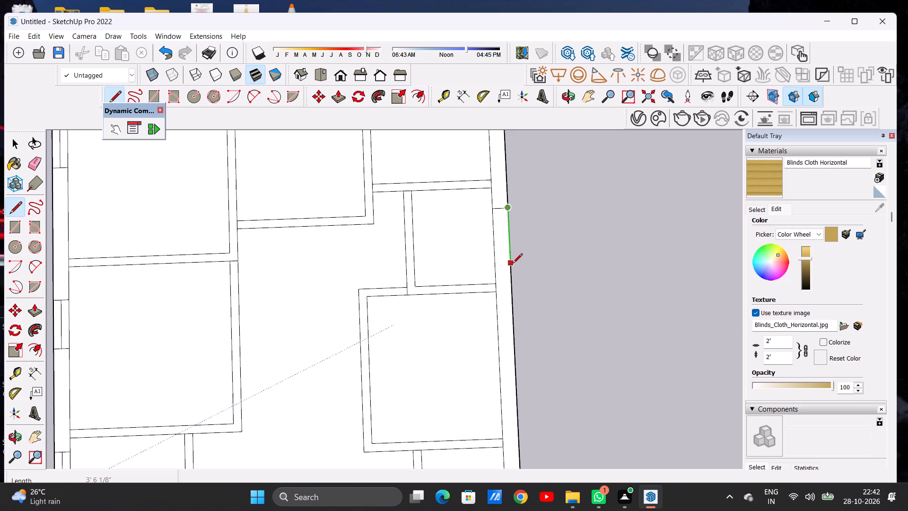
key("3")
key("apostrophe")
key("Return")
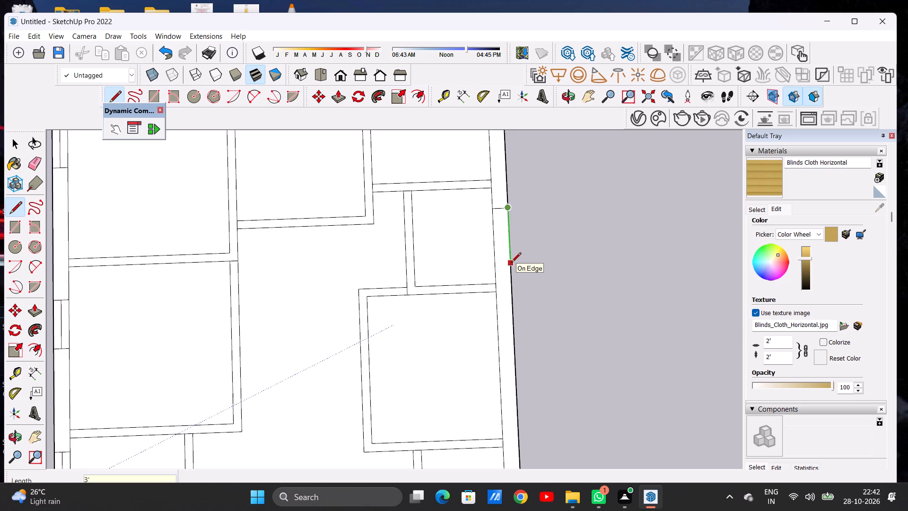
left_click(510, 256)
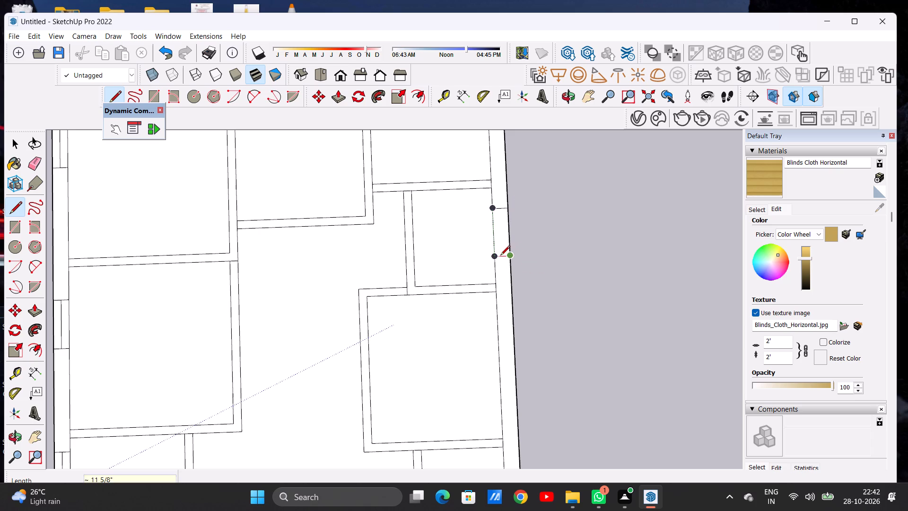
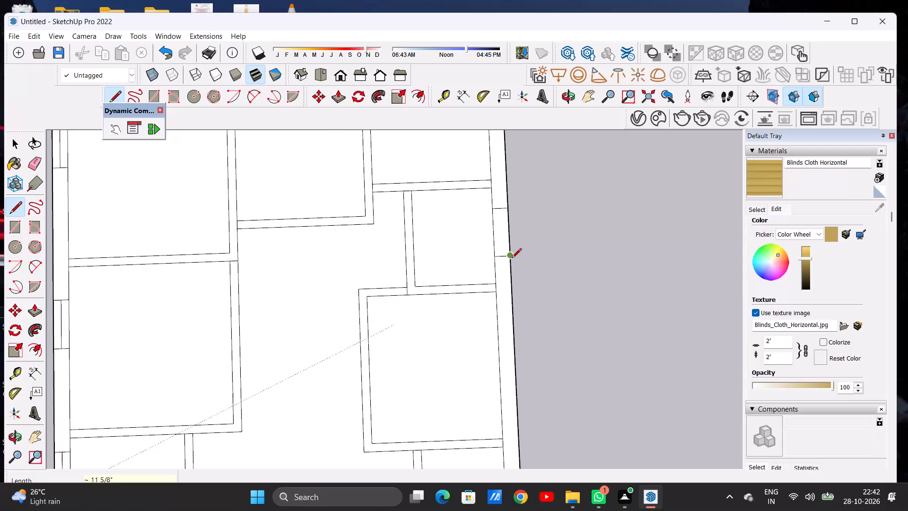
Draw a lengthwise centre line through the right outer wall's opening beside the small room just in front of the rear-right room.
scroll(512, 259, "up", 4)
left_click(497, 256)
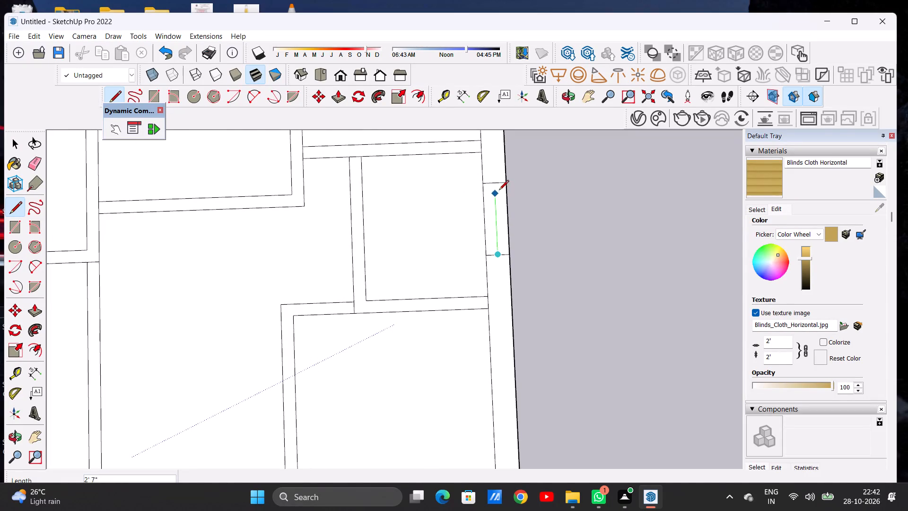
left_click(497, 185)
Mark a 3' wide opening in the right outer wall beside the larger middle-right room, with two cross lines and a centre line between them.
scroll(500, 212, "down", 19)
scroll(497, 242, "up", 4)
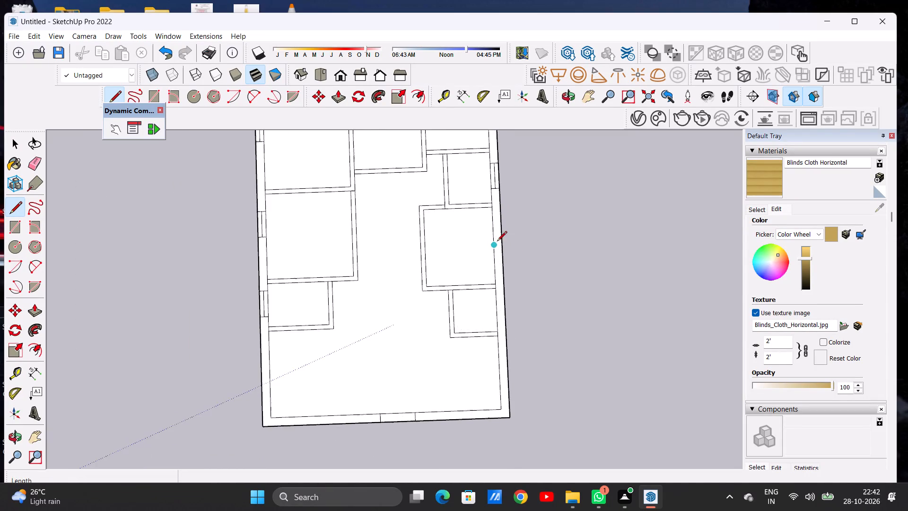
scroll(497, 242, "up", 5)
scroll(497, 242, "down", 1)
scroll(497, 242, "up", 2)
left_click(489, 222)
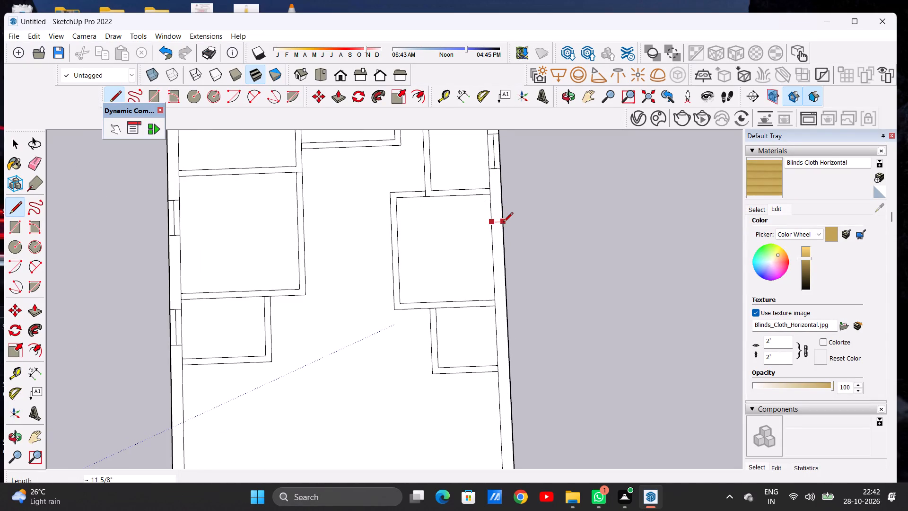
left_click(503, 223)
left_click(503, 225)
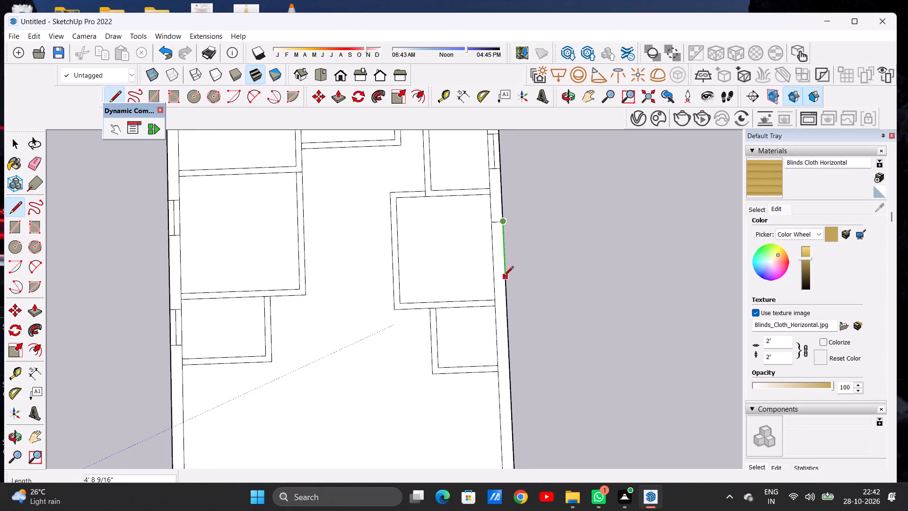
key("3")
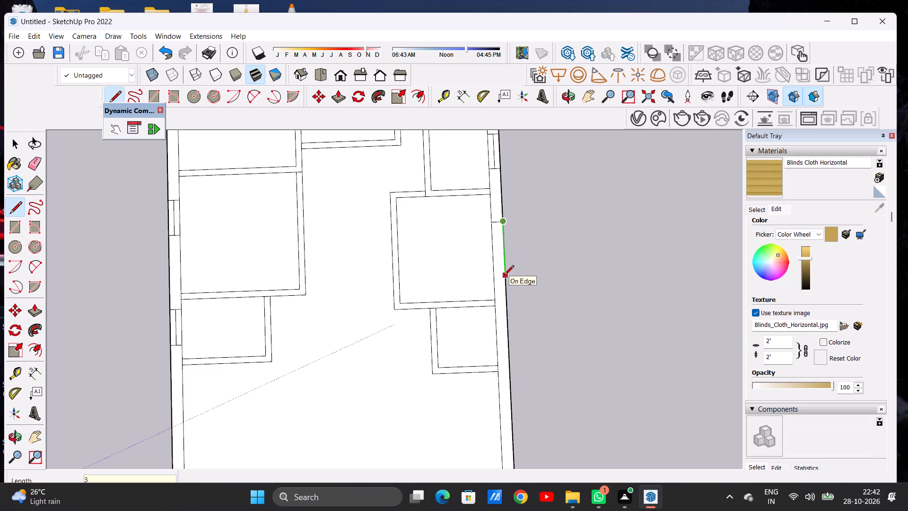
key("apostrophe")
key("Return")
left_click(504, 260)
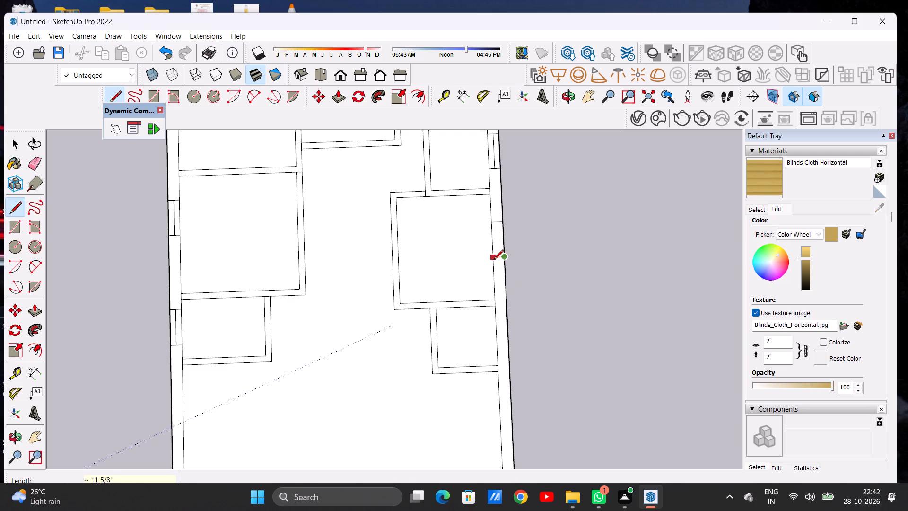
left_click(494, 260)
scroll(498, 261, "up", 5)
left_click(498, 257)
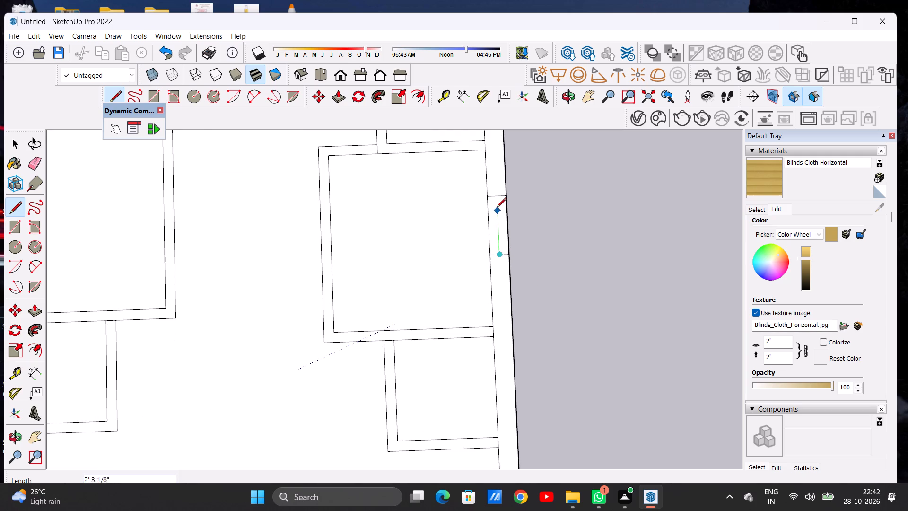
left_click(495, 199)
scroll(479, 242, "down", 5)
scroll(484, 239, "up", 1)
scroll(486, 238, "down", 13)
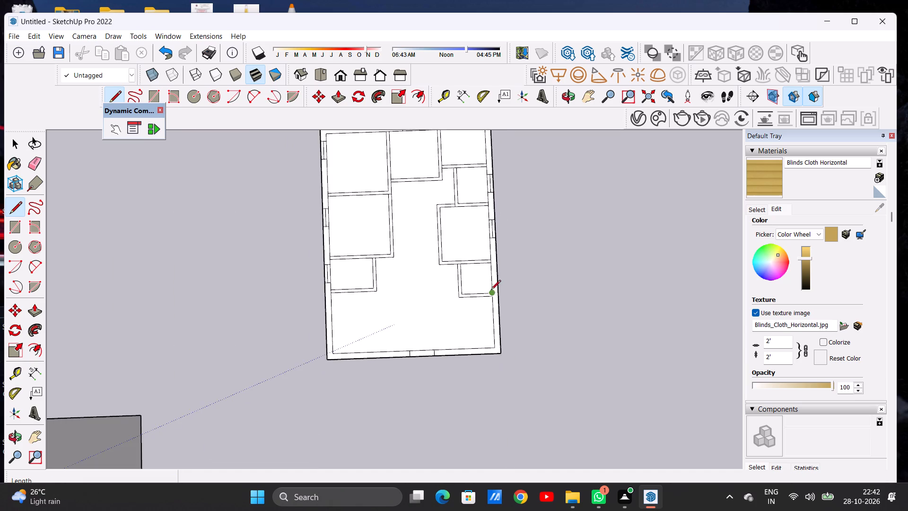
scroll(494, 294, "up", 8)
key("space")
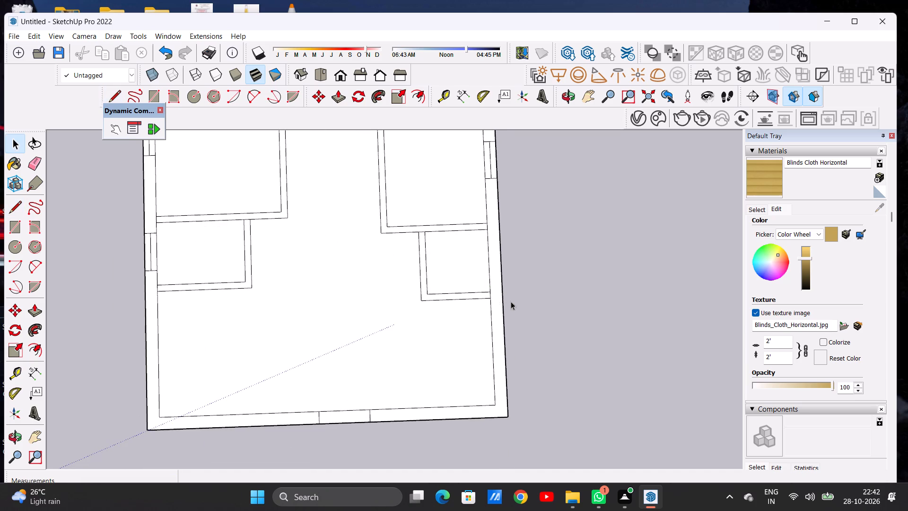
Examine the floor plan's layout and wall openings from above and at an angle, together with the neighbouring multi-storey building.
scroll(531, 328, "down", 15)
middle_click_drag(571, 325, 547, 297)
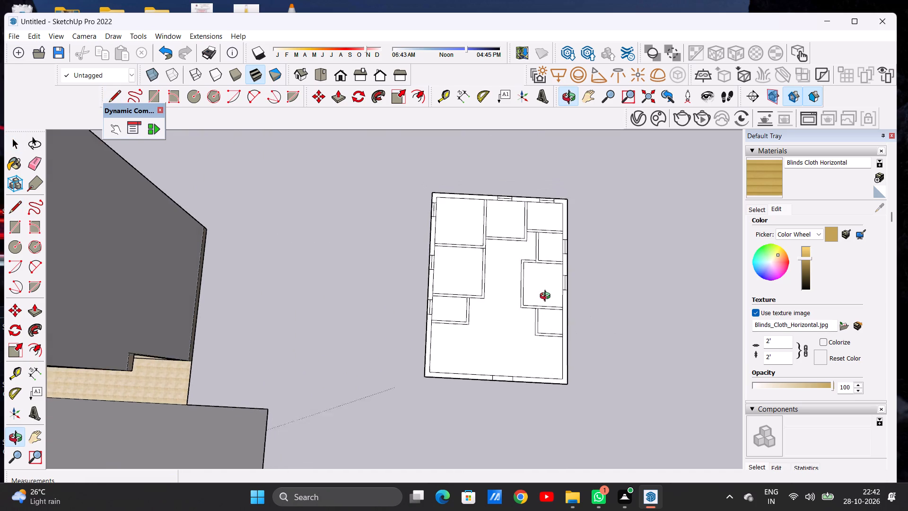
middle_click_drag(547, 297, 562, 303)
scroll(465, 298, "down", 6)
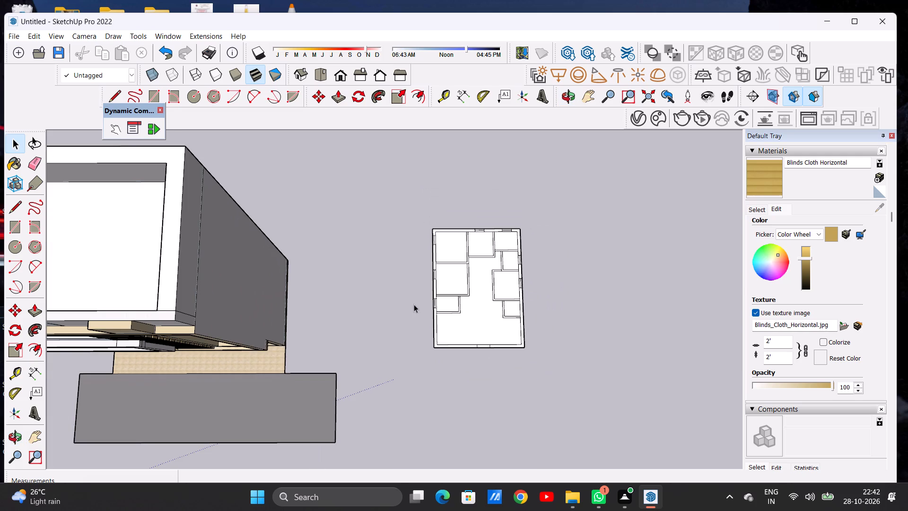
scroll(492, 361, "up", 6)
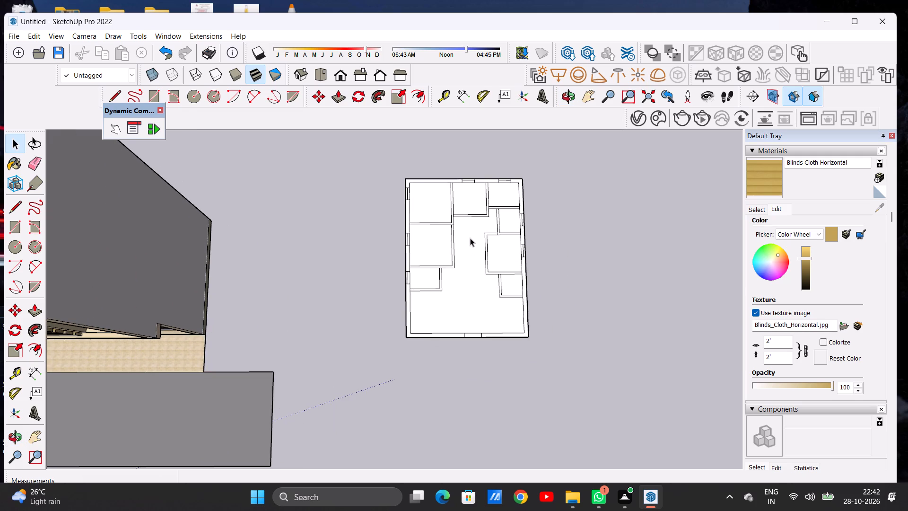
scroll(470, 233, "up", 7)
middle_click_drag(417, 193, 472, 214)
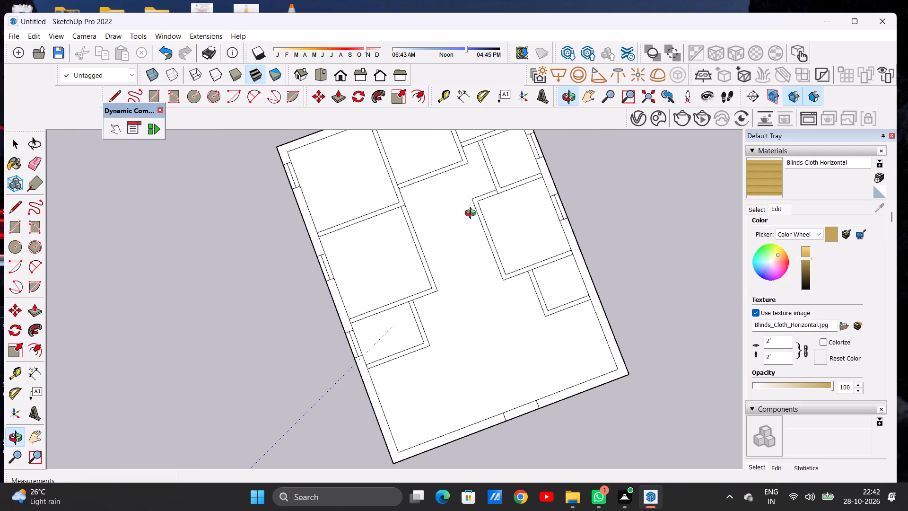
middle_click_drag(472, 214, 473, 213)
left_click(337, 70)
scroll(417, 303, "down", 4)
left_click(315, 75)
scroll(399, 301, "down", 9)
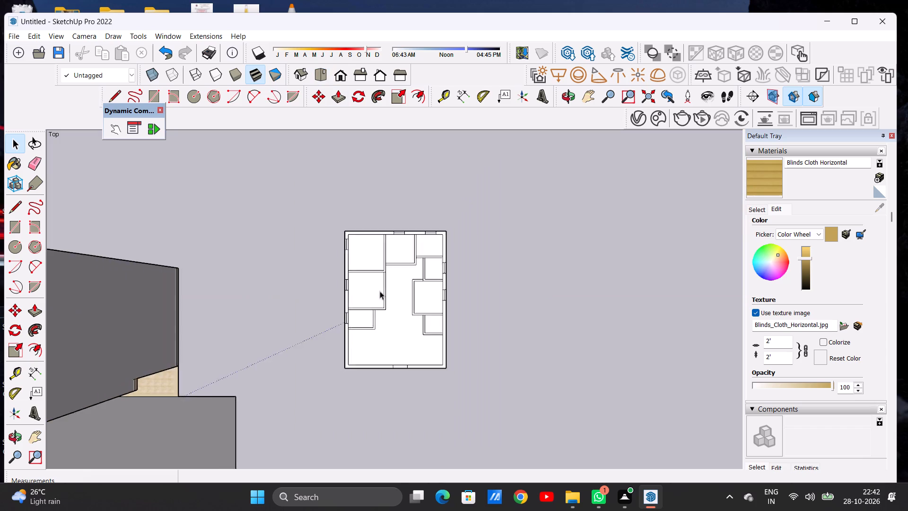
scroll(380, 291, "down", 15)
middle_click_drag(317, 356, 333, 211)
scroll(335, 352, "up", 7)
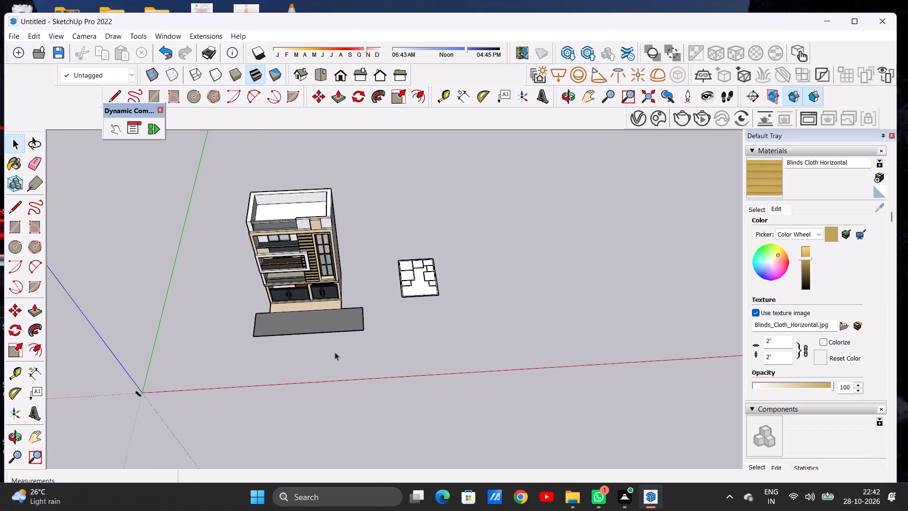
middle_click_drag(325, 352, 328, 239)
scroll(339, 305, "up", 7)
scroll(394, 322, "down", 4)
middle_click_drag(365, 329, 377, 281)
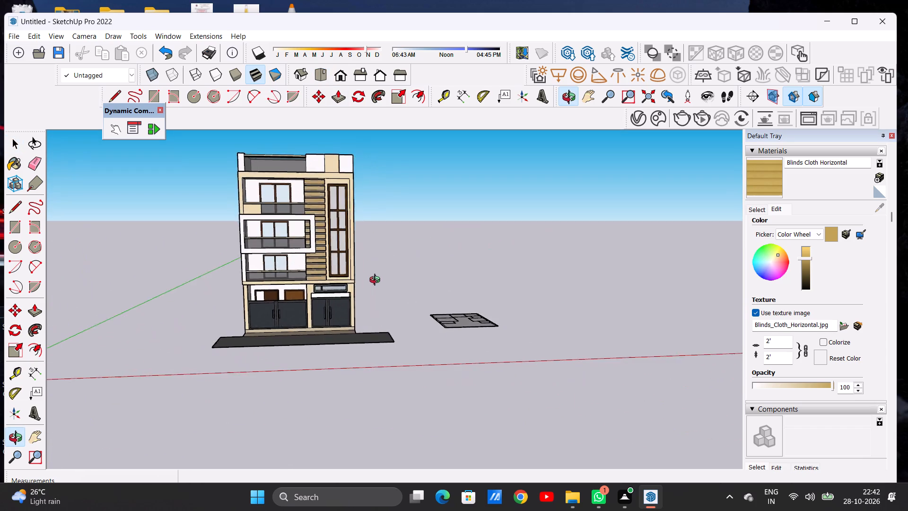
middle_click_drag(377, 281, 336, 332)
scroll(644, 335, "up", 3)
scroll(643, 335, "down", 1)
scroll(639, 335, "up", 2)
scroll(429, 300, "up", 6)
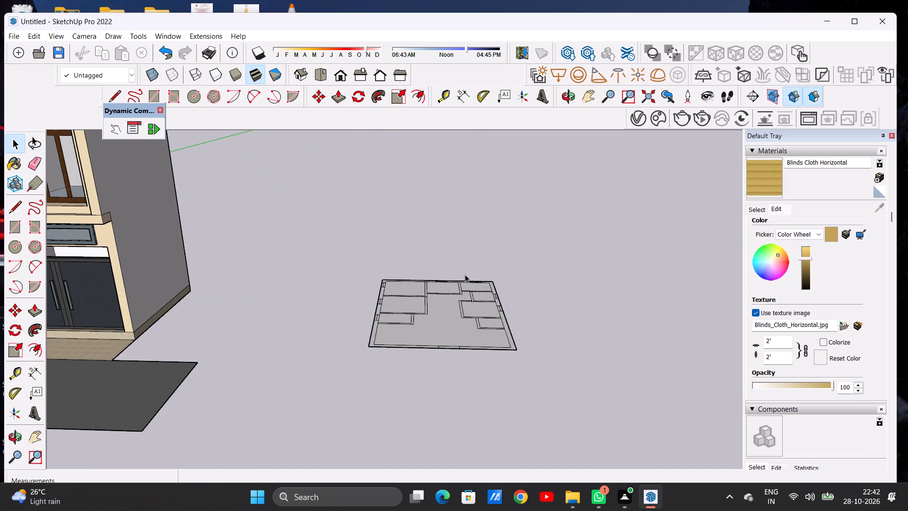
middle_click_drag(465, 274, 463, 364)
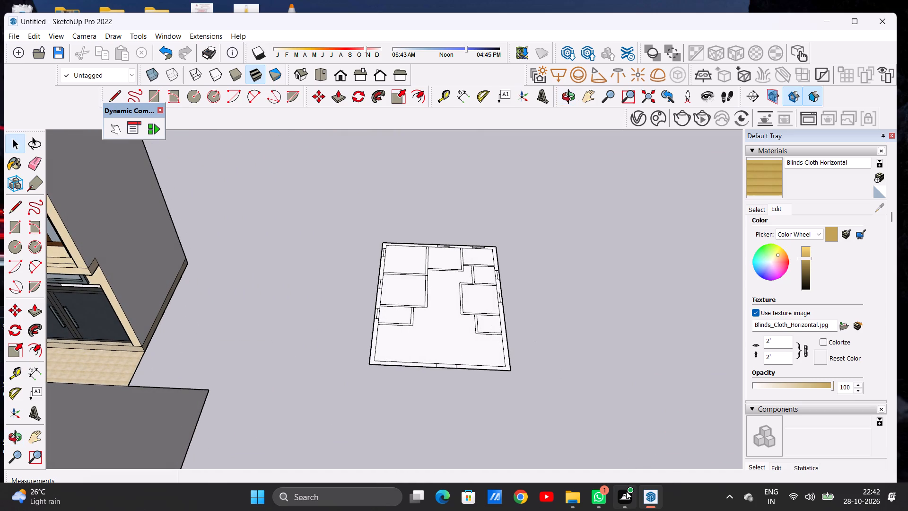
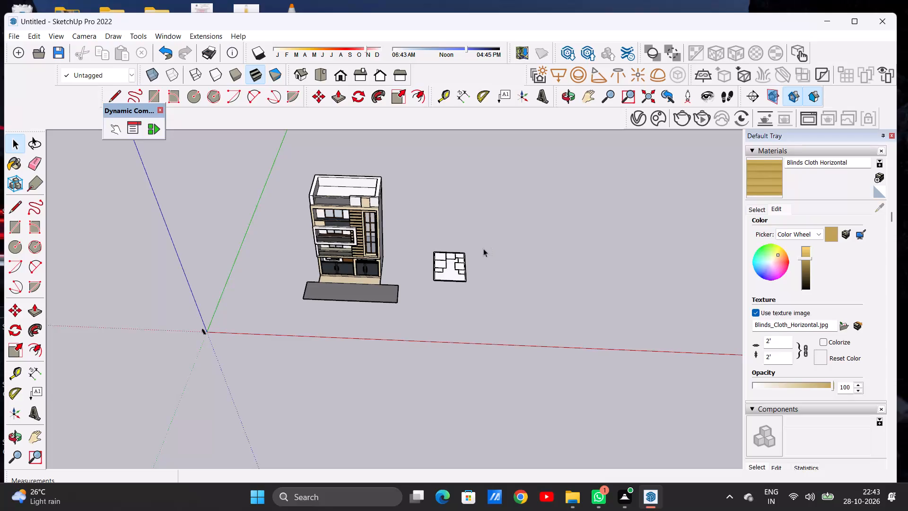
Examine the floor plan's rooms, partitions and outer-wall openings from above, alongside the neighbouring multi-storey building.
scroll(464, 264, "up", 7)
scroll(446, 267, "down", 1)
scroll(446, 267, "up", 7)
middle_click_drag(457, 257, 451, 281)
scroll(562, 286, "down", 5)
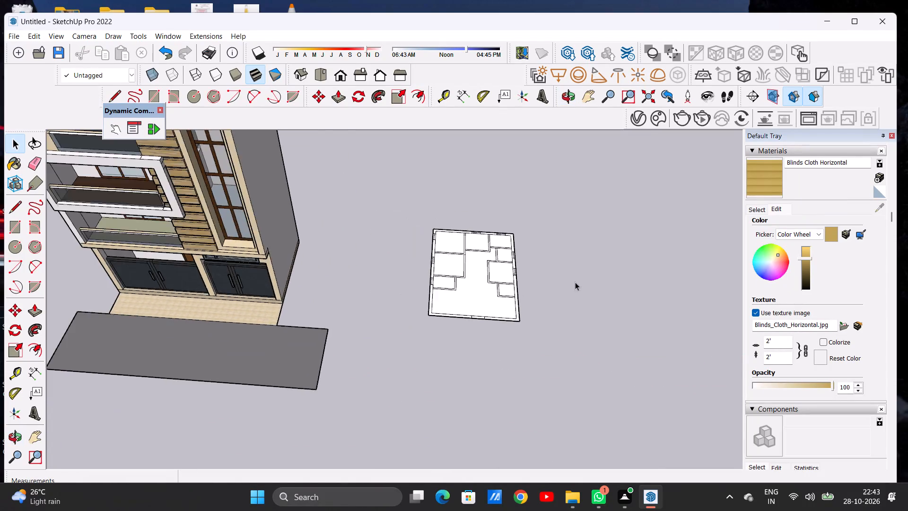
scroll(575, 282, "down", 8)
scroll(503, 290, "up", 9)
scroll(509, 292, "down", 2)
scroll(509, 292, "up", 4)
scroll(412, 270, "down", 5)
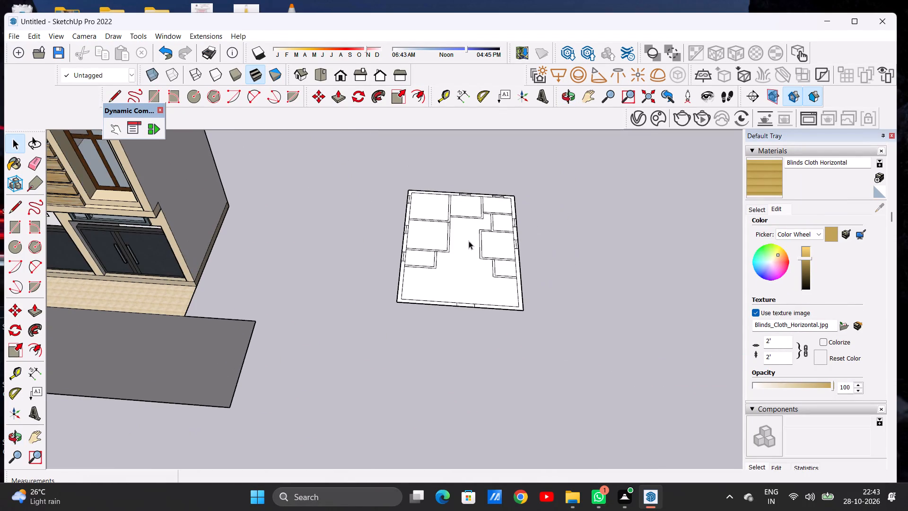
middle_click_drag(469, 241, 476, 301)
scroll(454, 279, "up", 6)
scroll(440, 280, "down", 3)
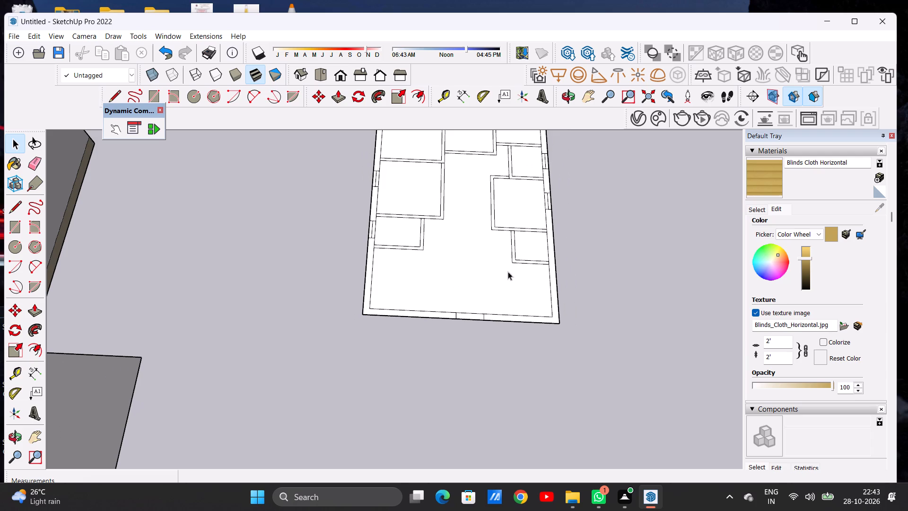
scroll(515, 270, "down", 3)
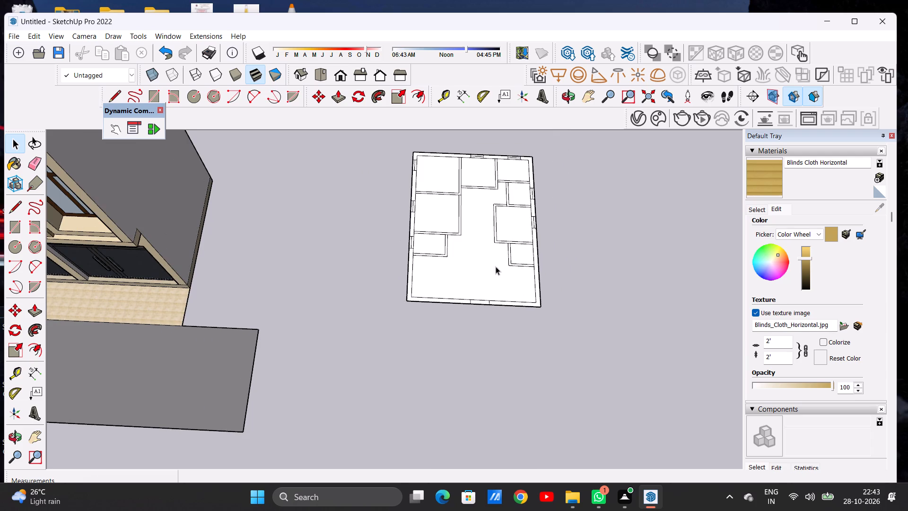
scroll(432, 257, "up", 7)
scroll(442, 277, "down", 9)
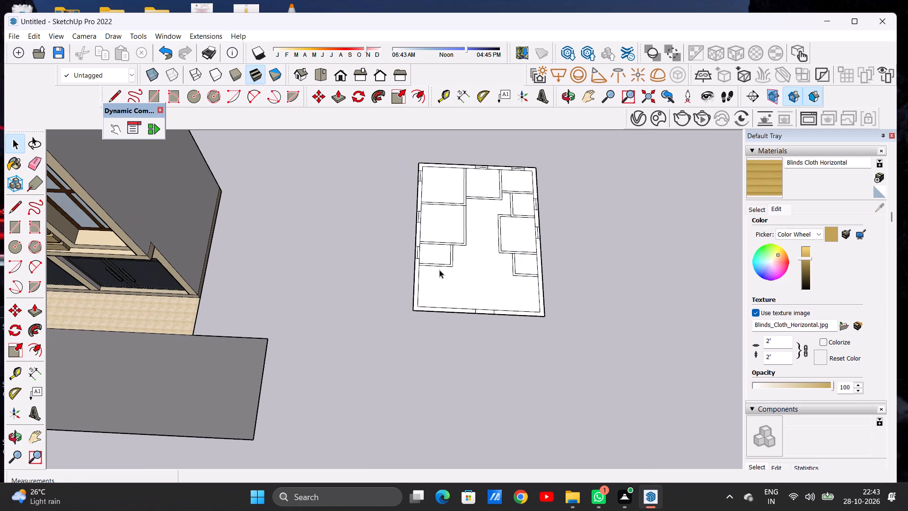
scroll(438, 269, "down", 1)
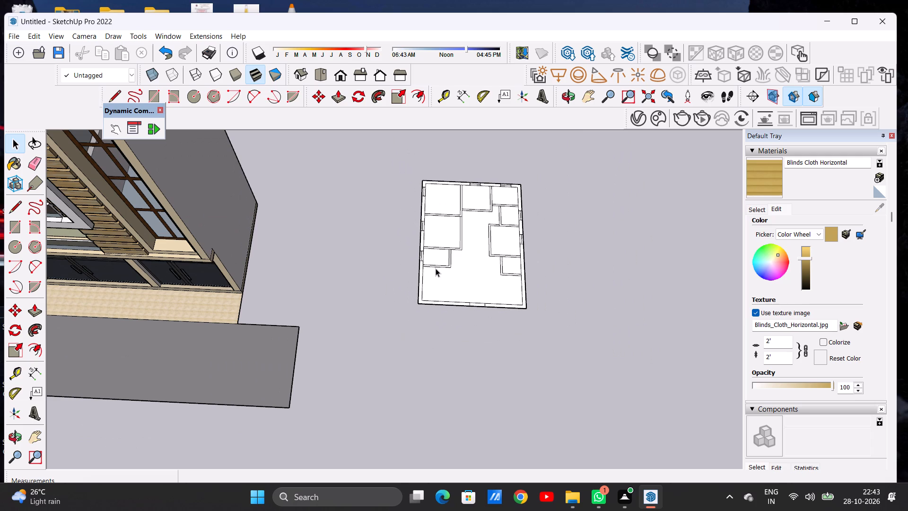
scroll(431, 266, "down", 6)
scroll(445, 233, "up", 14)
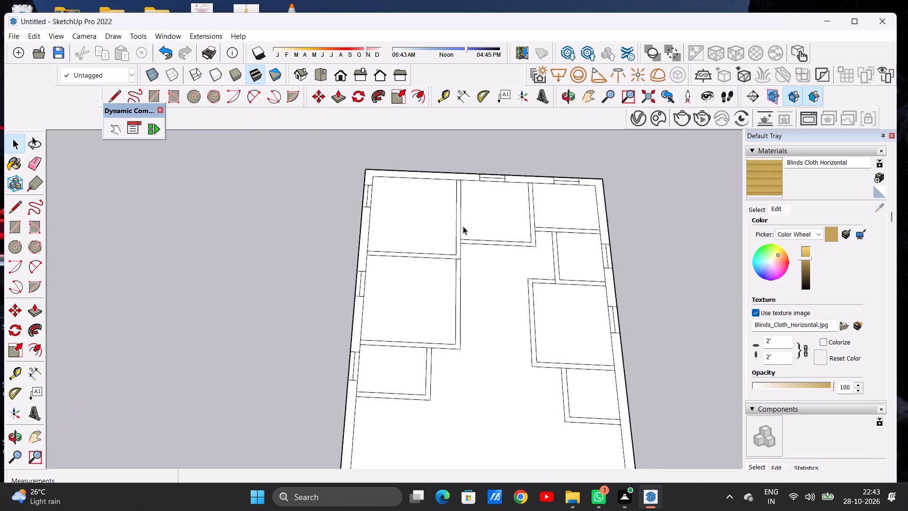
scroll(463, 226, "up", 9)
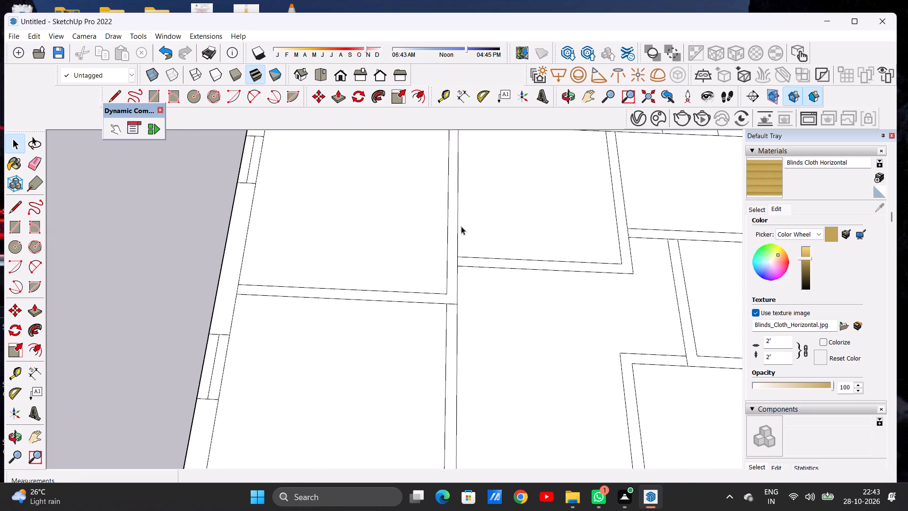
scroll(460, 223, "down", 6)
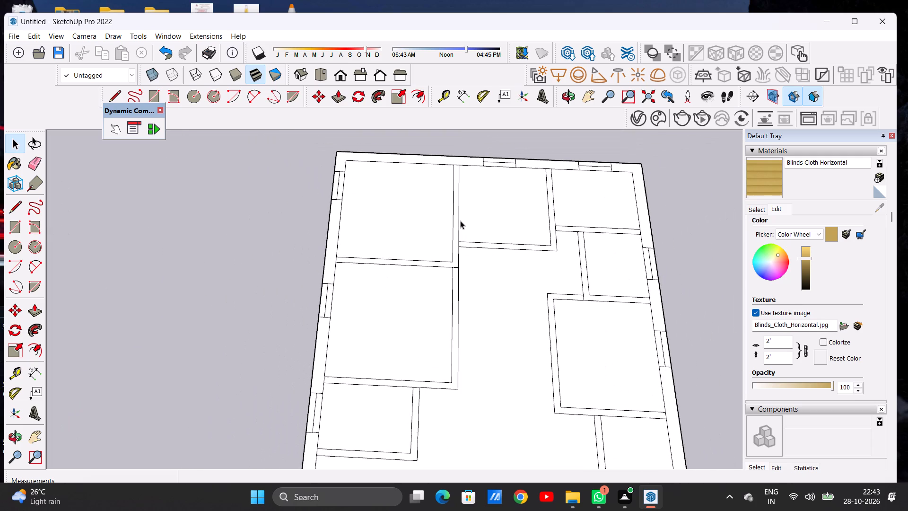
scroll(460, 220, "down", 4)
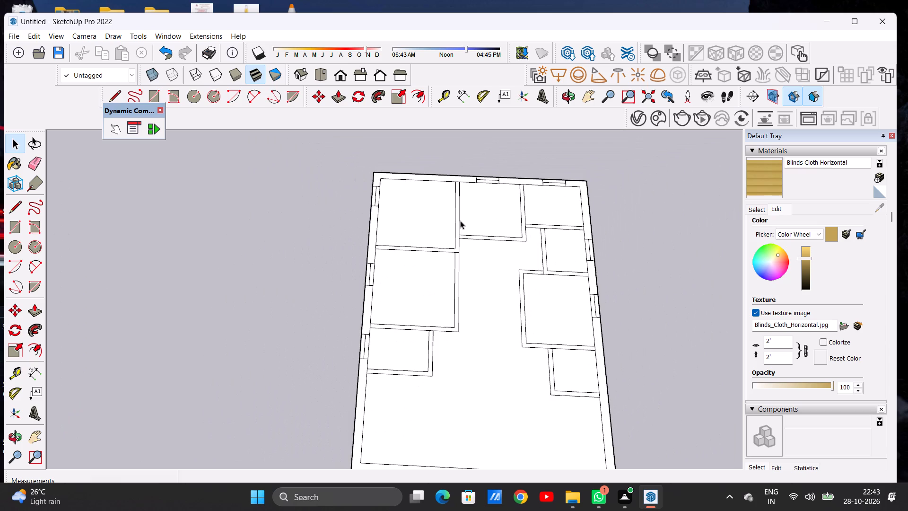
scroll(428, 245, "down", 9)
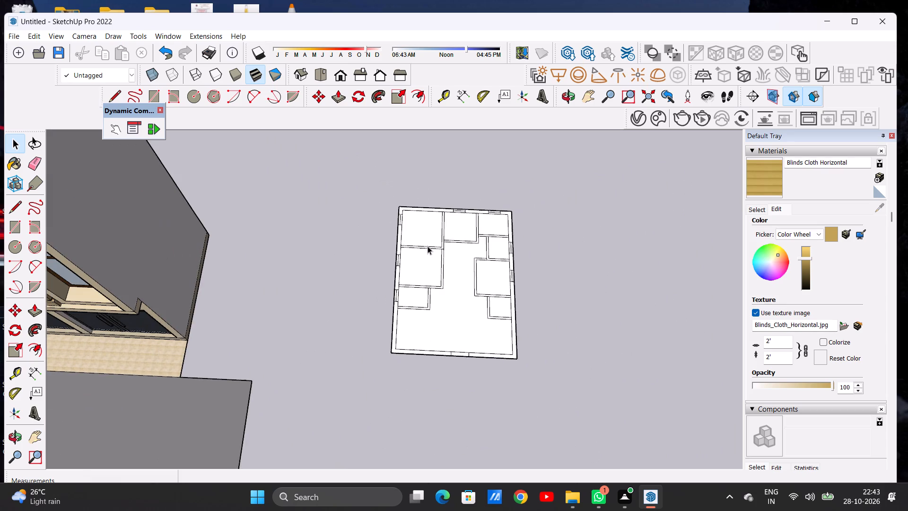
scroll(413, 298, "up", 11)
middle_click_drag(421, 287, 429, 321)
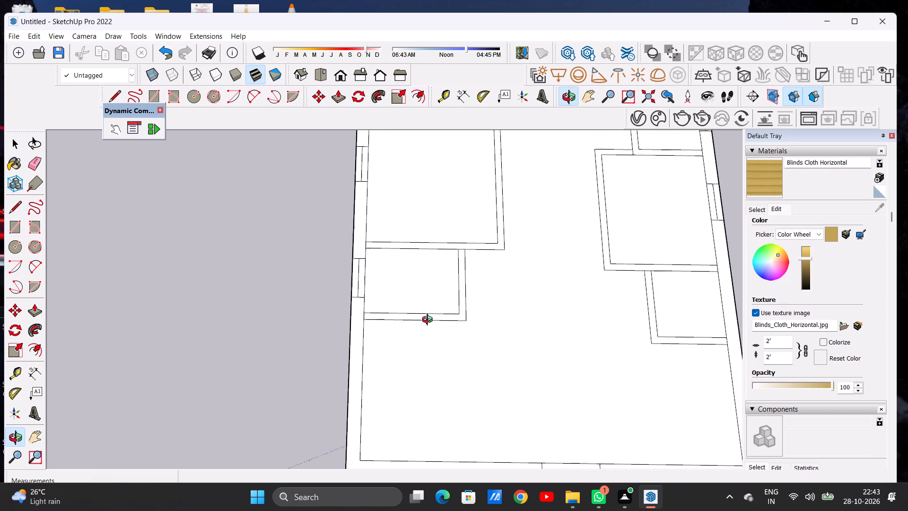
middle_click_drag(429, 321, 426, 310)
scroll(423, 281, "down", 11)
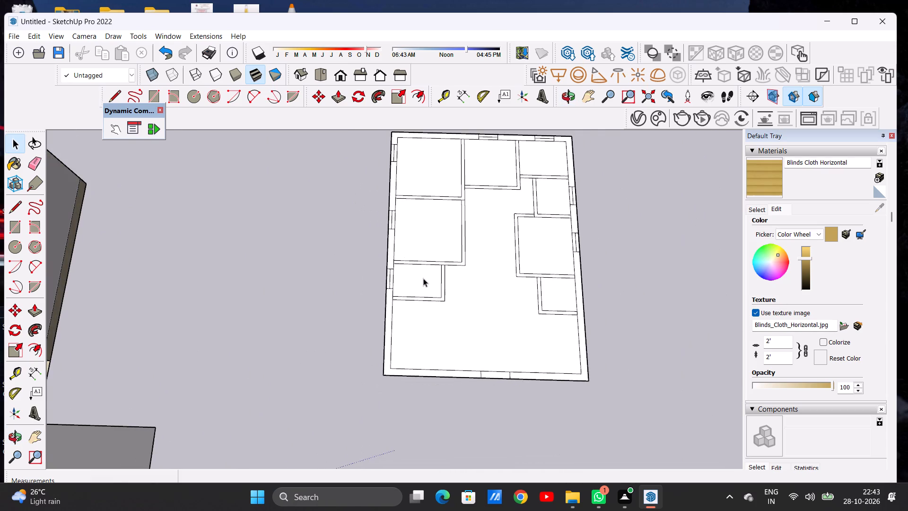
scroll(423, 278, "down", 3)
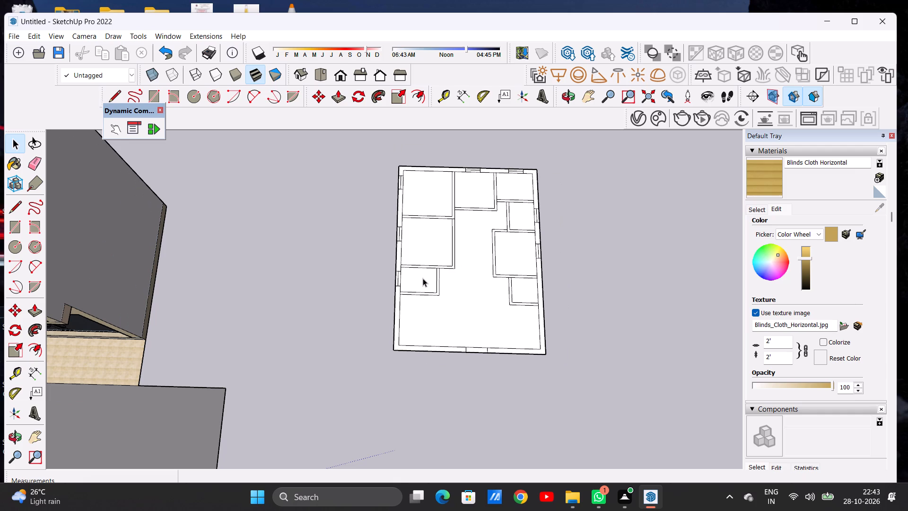
scroll(423, 278, "down", 12)
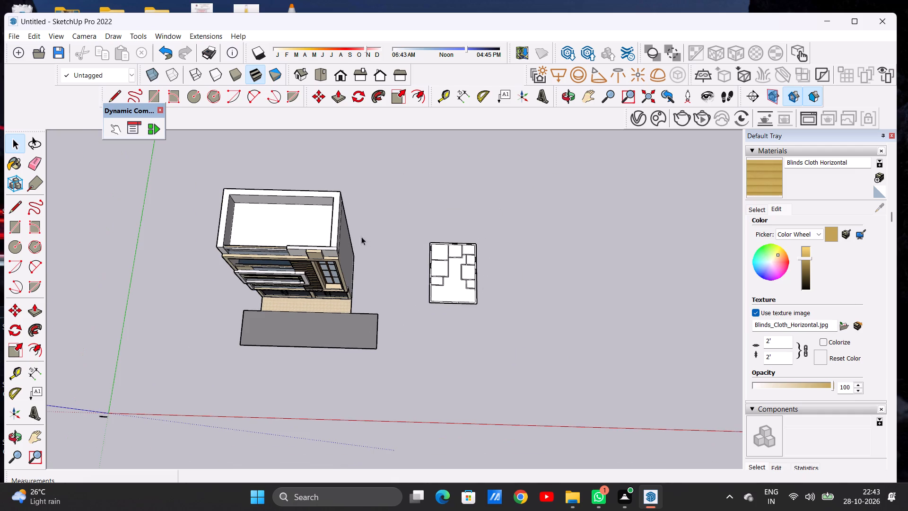
scroll(320, 228, "up", 20)
scroll(320, 228, "up", 5)
scroll(388, 261, "down", 15)
scroll(463, 249, "up", 1)
scroll(463, 249, "down", 5)
scroll(390, 257, "up", 1)
scroll(390, 257, "down", 10)
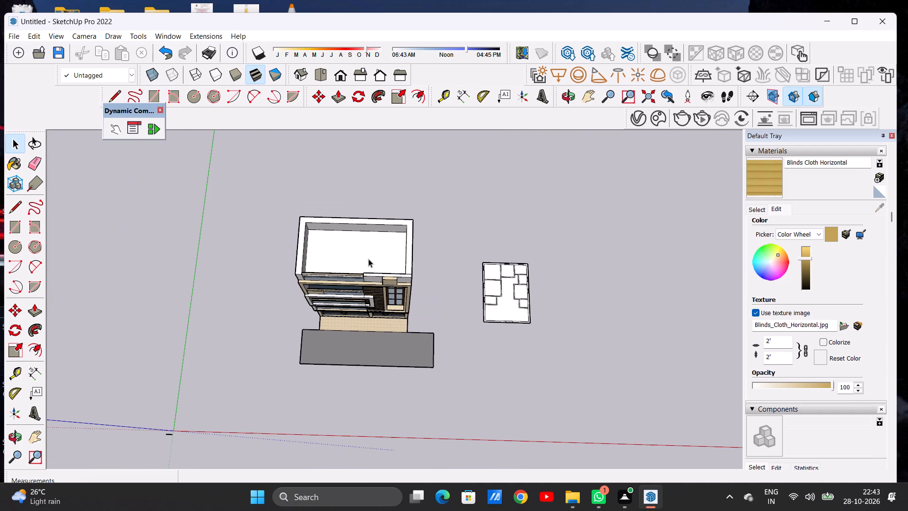
scroll(505, 299, "up", 7)
scroll(553, 299, "up", 7)
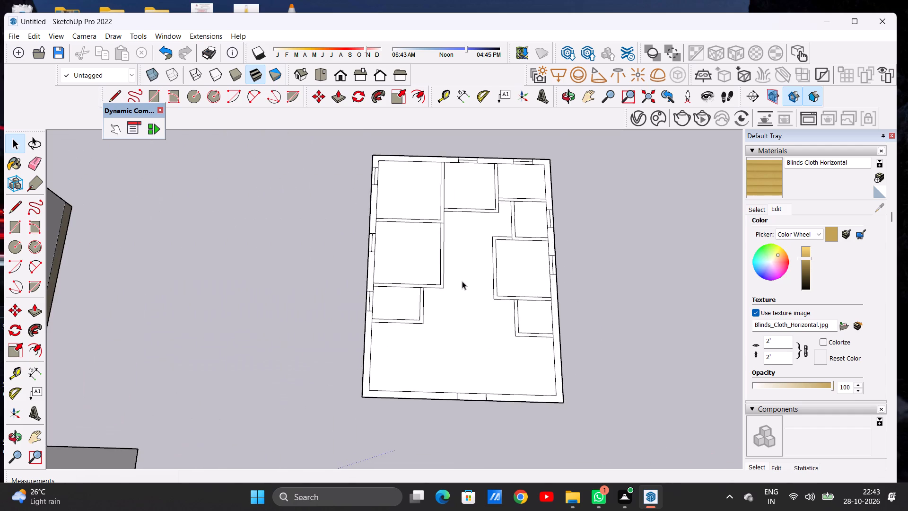
scroll(458, 276, "up", 7)
left_click(400, 271)
double_click(393, 272)
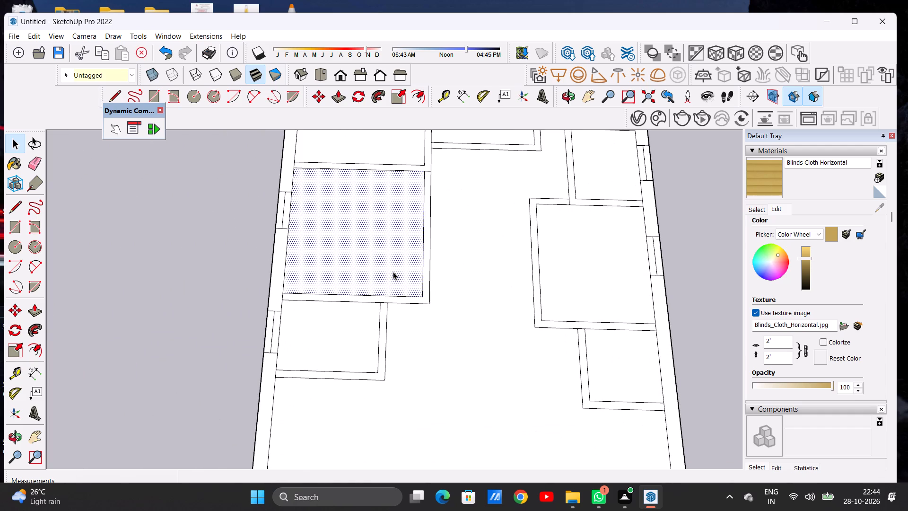
scroll(393, 272, "down", 5)
scroll(393, 272, "up", 1)
scroll(393, 272, "down", 4)
left_click(566, 246)
scroll(504, 264, "down", 2)
scroll(513, 260, "up", 1)
scroll(522, 254, "down", 4)
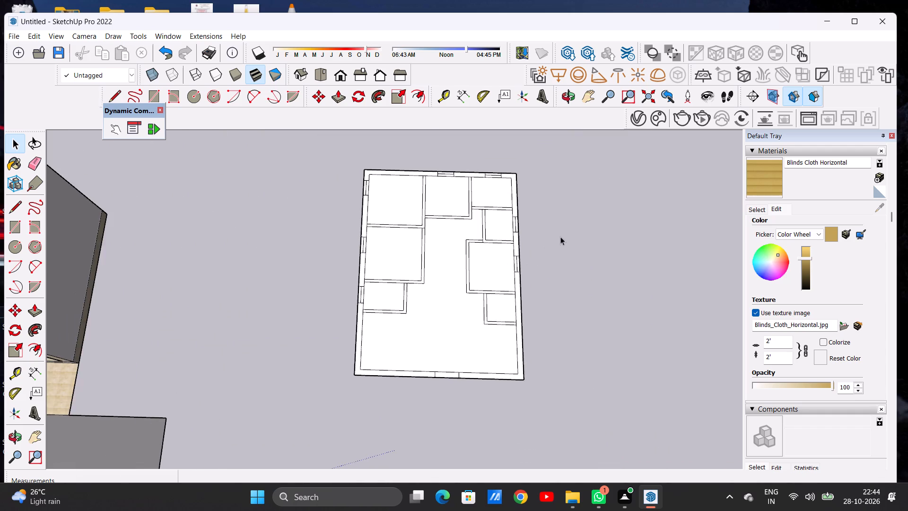
scroll(560, 237, "down", 17)
Paint the multi-storey building's roof terrace floor with Terrazzo Tile Light from the Synthetic Surfaces materials.
middle_click_drag(370, 301, 375, 169)
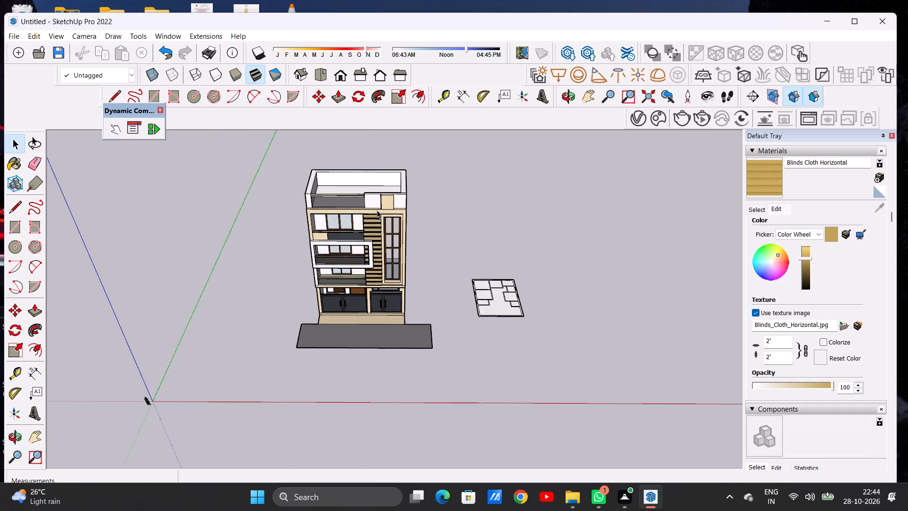
scroll(375, 219, "up", 16)
scroll(375, 203, "down", 10)
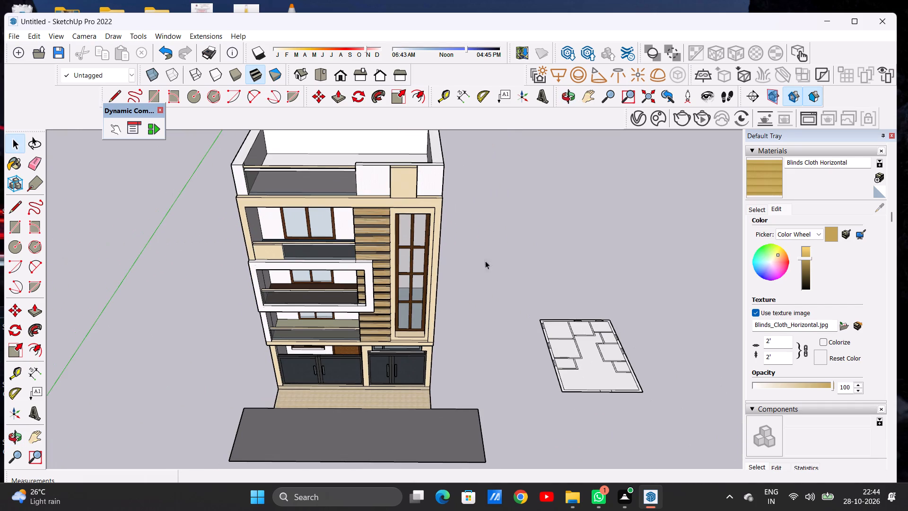
left_click(758, 205)
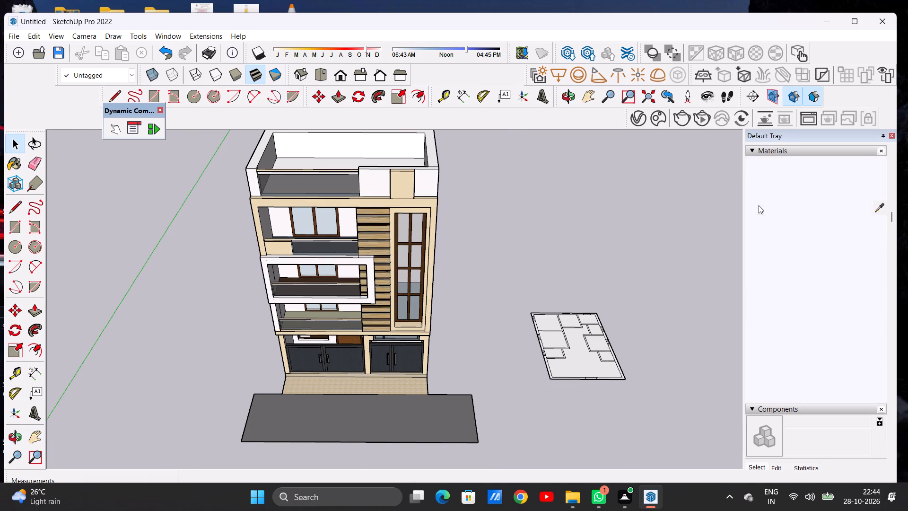
left_click(812, 224)
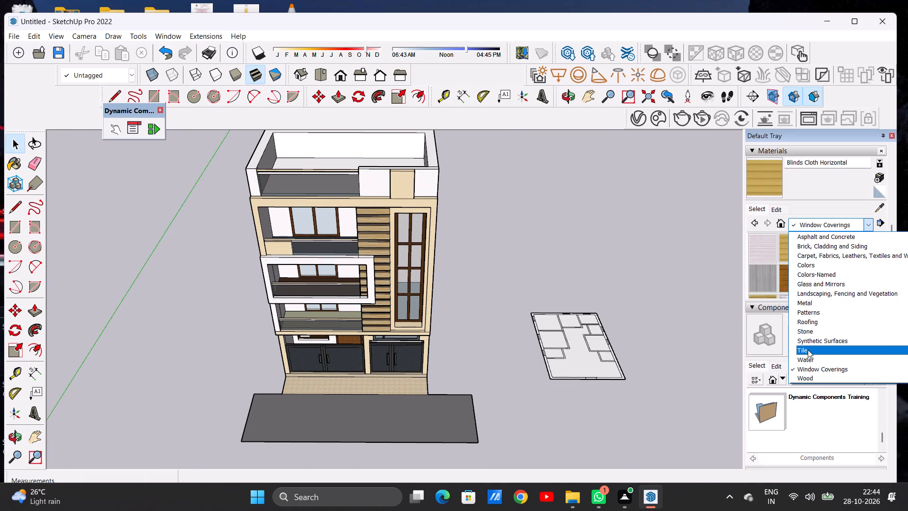
left_click(808, 350)
left_click(802, 225)
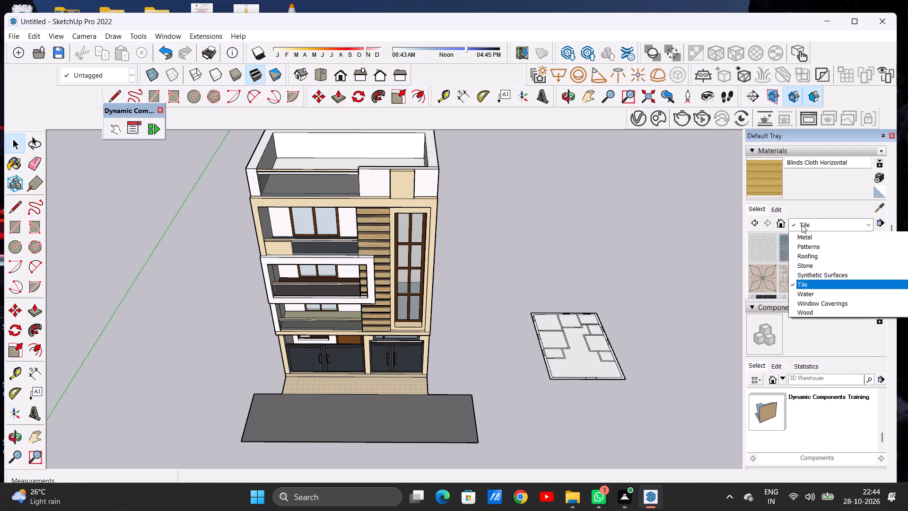
left_click(811, 340)
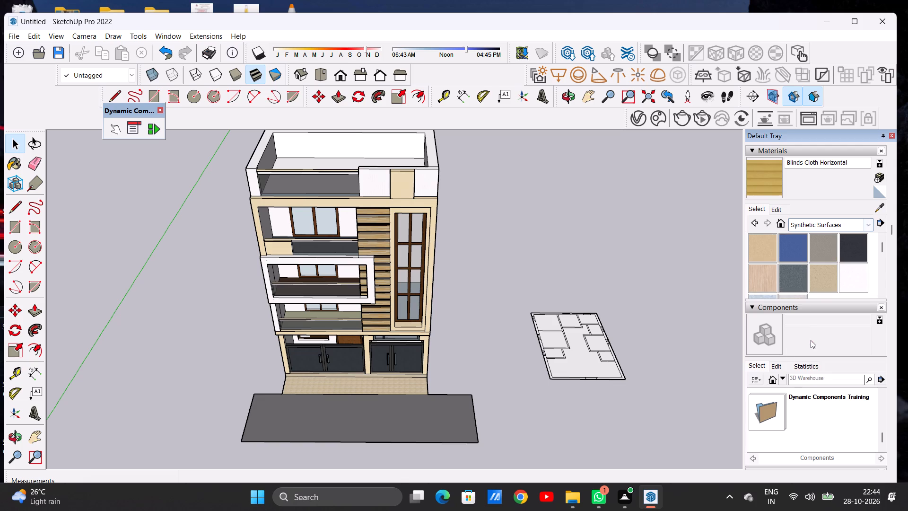
scroll(788, 275, "down", 1)
left_click(791, 252)
scroll(705, 295, "down", 11)
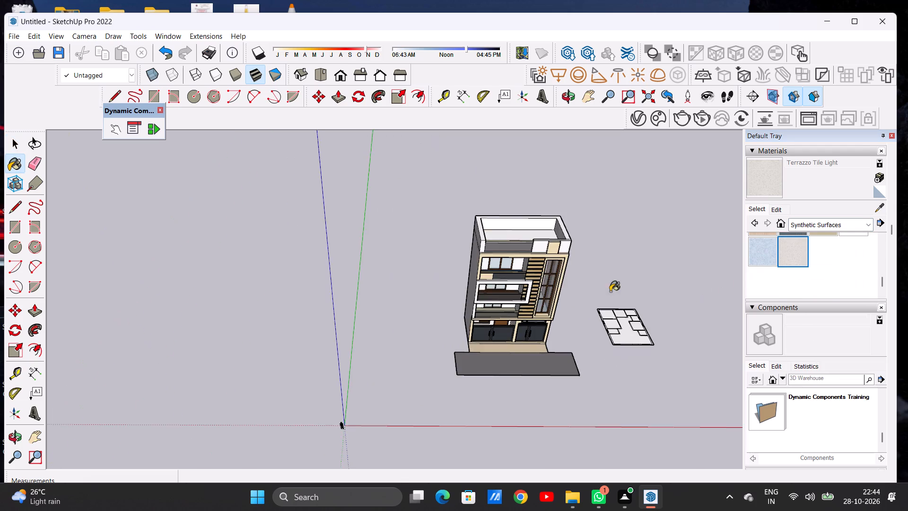
middle_click_drag(532, 233, 409, 283)
scroll(635, 316, "up", 13)
left_click(459, 282)
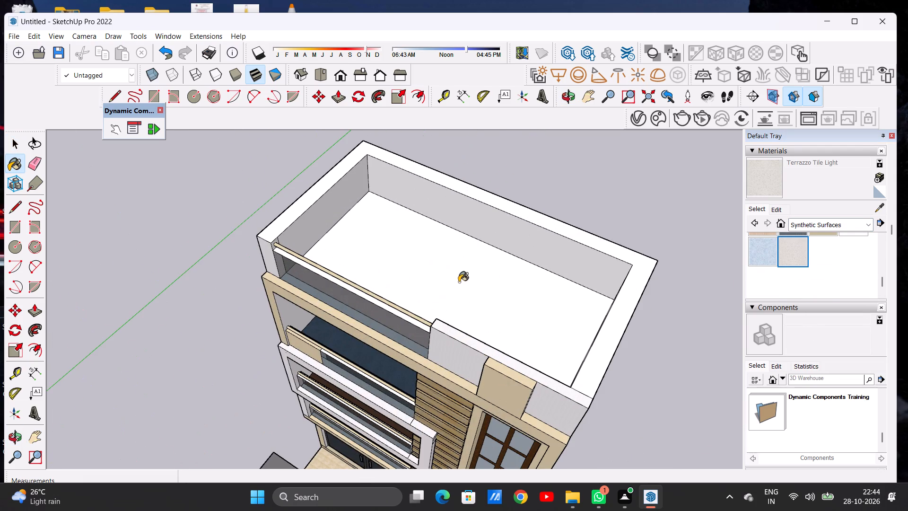
Paint the inner face of the roof terrace's left parapet wall with Terrazzo Tile Light.
scroll(503, 289, "up", 10)
scroll(507, 315, "down", 14)
middle_click_drag(498, 316, 498, 260)
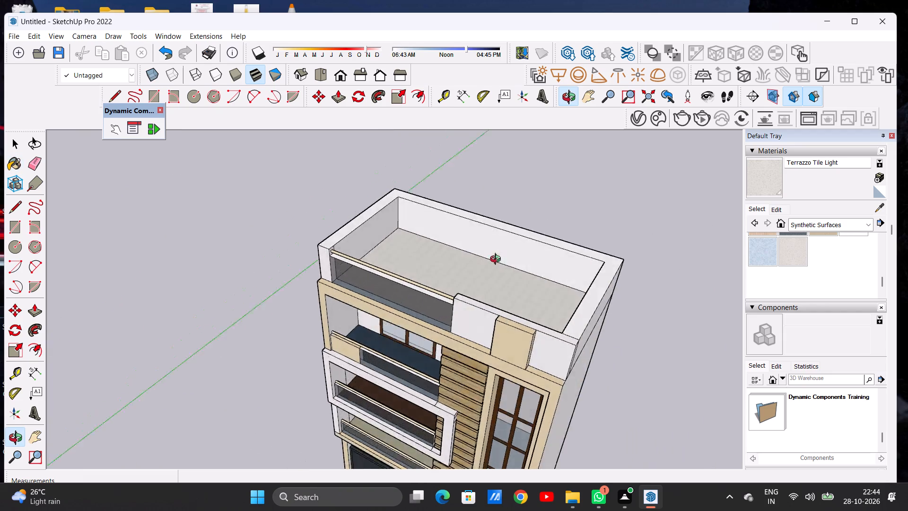
middle_click_drag(498, 260, 509, 201)
scroll(358, 216, "up", 6)
scroll(356, 217, "down", 1)
scroll(356, 218, "up", 10)
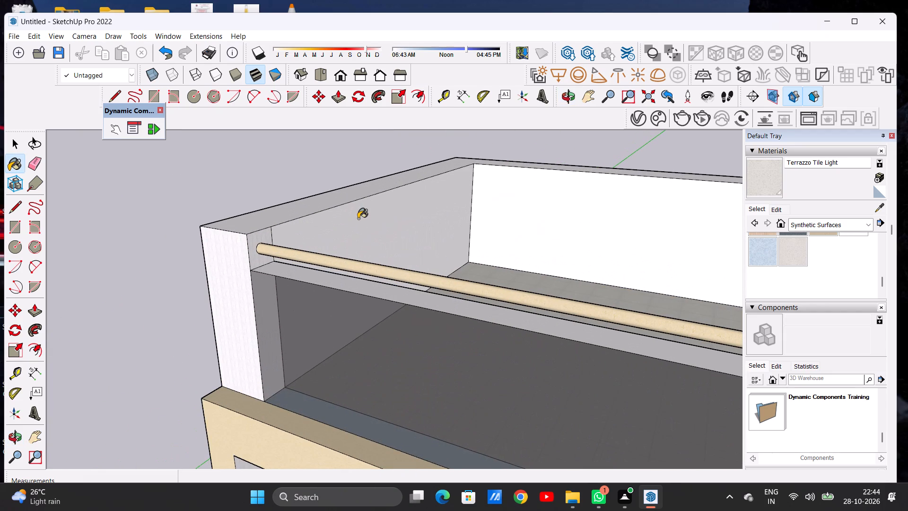
left_click(358, 219)
Paint the inner face of the roof terrace's rear parapet wall with Terrazzo Tile Light.
scroll(354, 234, "down", 3)
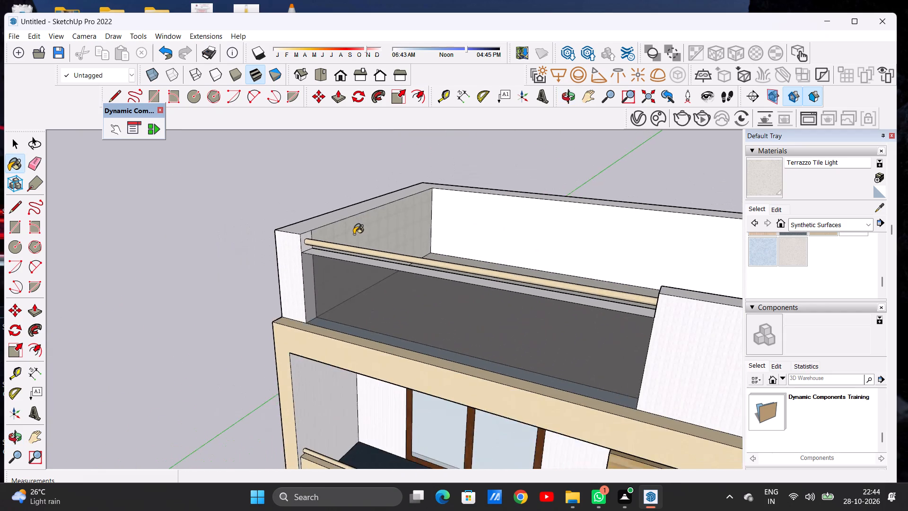
scroll(354, 234, "down", 13)
middle_click_drag(361, 240, 435, 249)
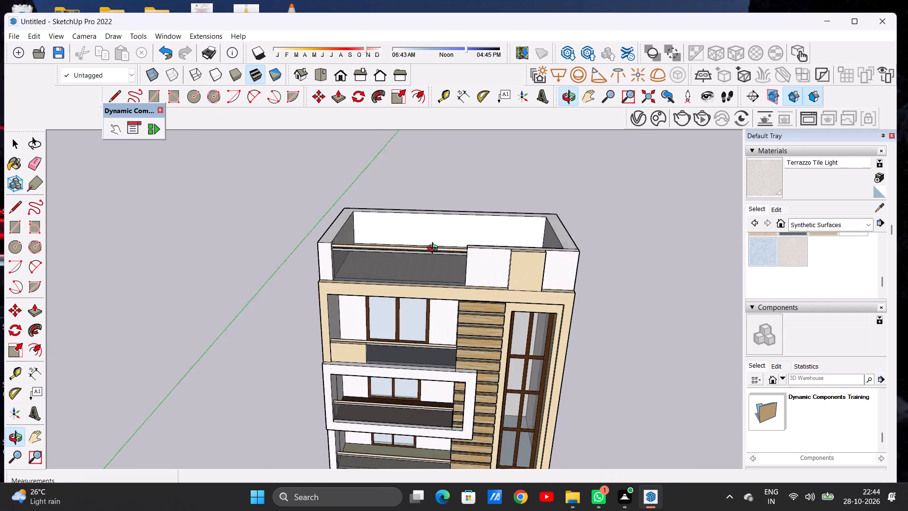
middle_click_drag(435, 249, 402, 267)
scroll(424, 224, "up", 10)
scroll(426, 220, "down", 1)
scroll(426, 220, "up", 10)
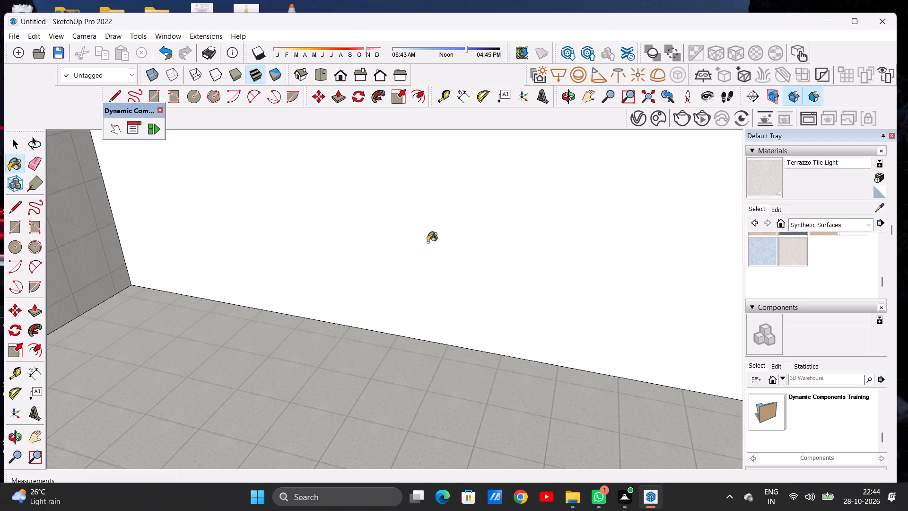
left_click(428, 242)
Paint the inner face of the roof terrace's right parapet wall with Terrazzo Tile Light.
scroll(439, 263, "down", 20)
scroll(439, 263, "down", 2)
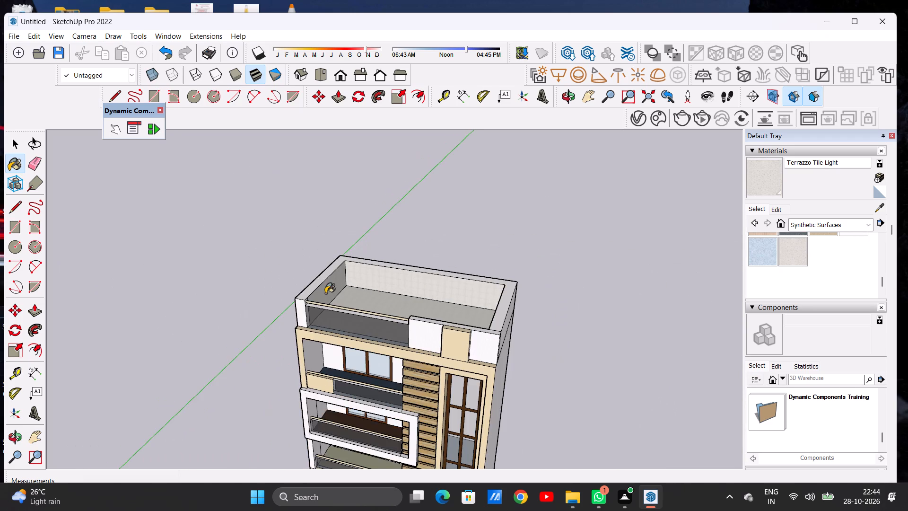
middle_click_drag(325, 293, 620, 275)
scroll(456, 264, "up", 7)
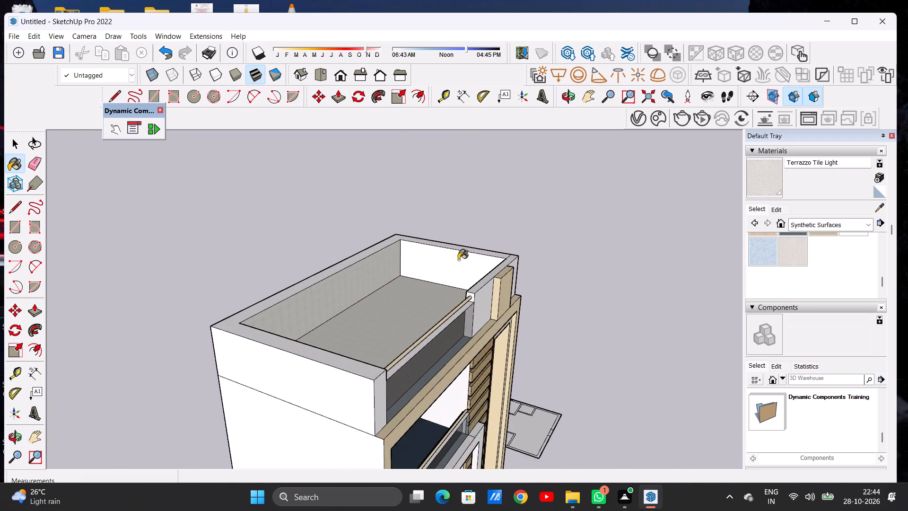
scroll(458, 260, "up", 3)
left_click(458, 260)
scroll(433, 271, "down", 13)
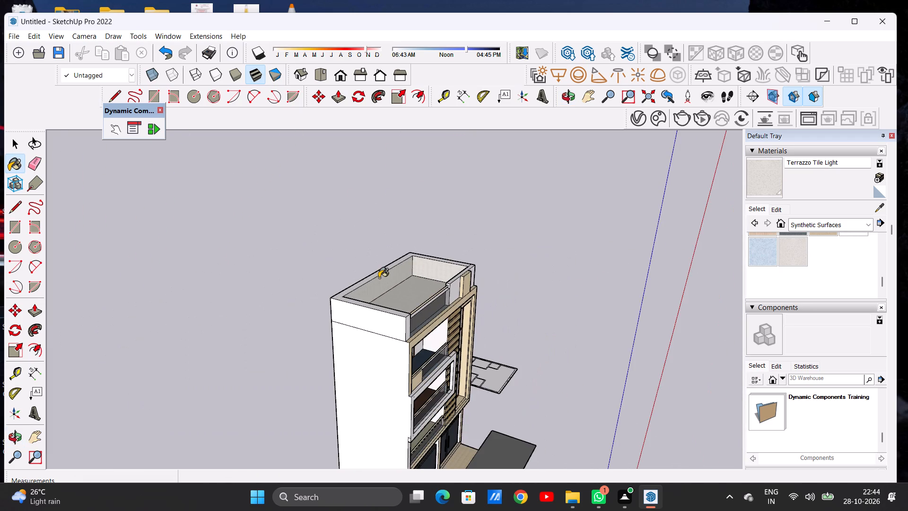
Paint the inner face of the short front parapet wall beside the terrace railing with Terrazzo Tile Light.
middle_click_drag(378, 278, 593, 275)
scroll(409, 272, "up", 14)
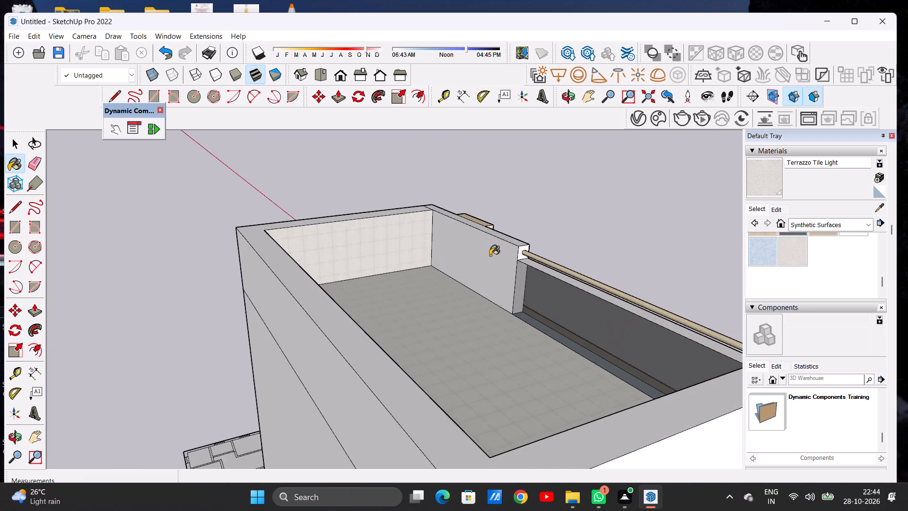
scroll(490, 255, "up", 13)
left_click(519, 256)
scroll(430, 265, "down", 7)
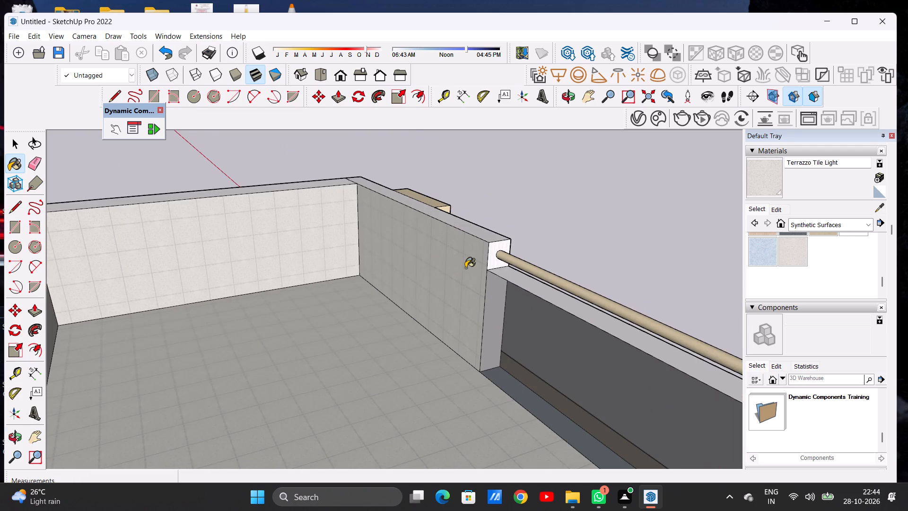
Paint the large outer face of the roof terrace's right parapet wall, above the building's plain side wall, with Terrazzo Tile Light.
middle_click_drag(465, 268, 380, 266)
scroll(513, 272, "down", 10)
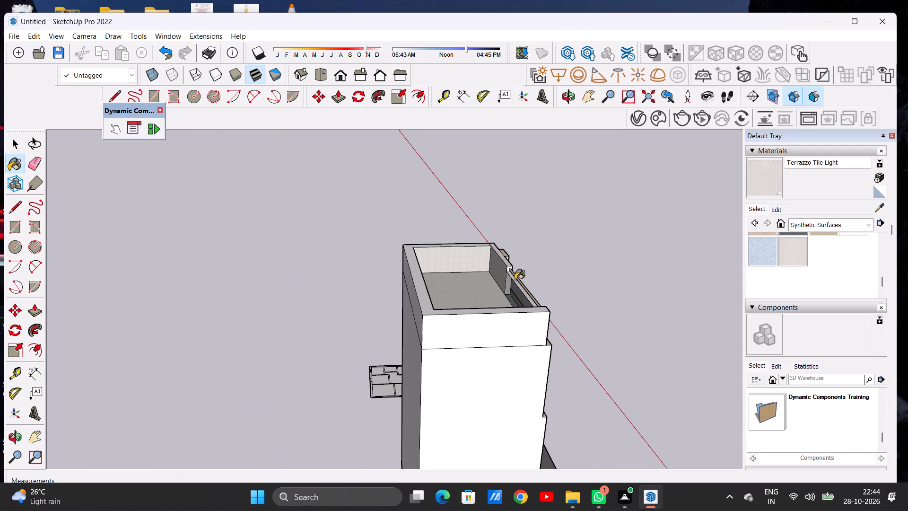
middle_click_drag(511, 313, 310, 297)
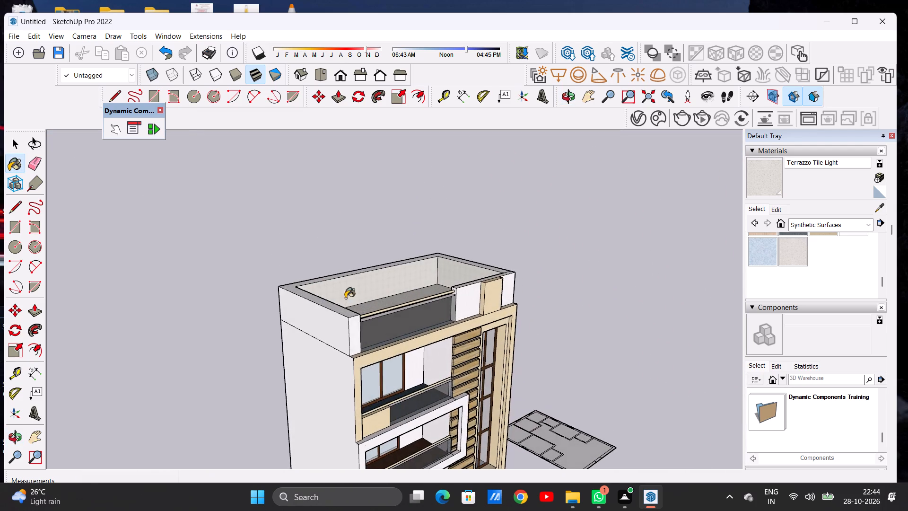
scroll(440, 308, "up", 15)
middle_click_drag(522, 278, 263, 293)
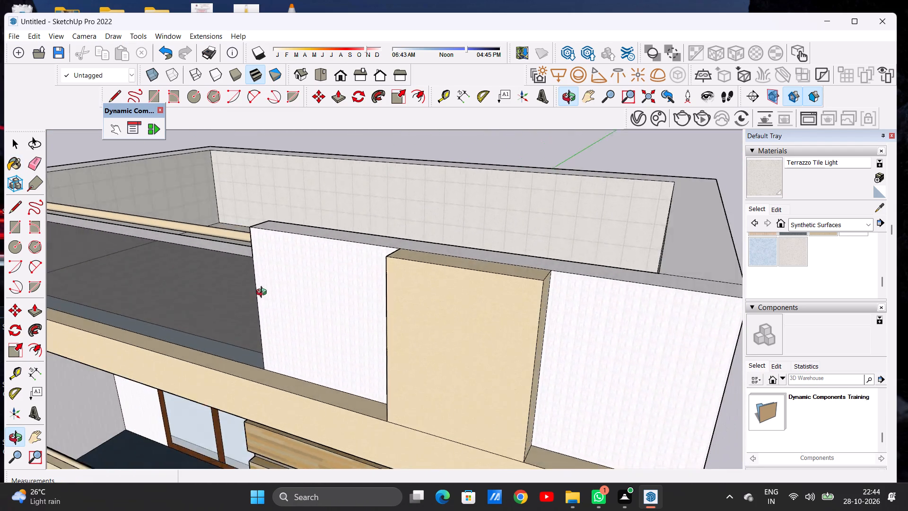
middle_click_drag(263, 293, 258, 307)
scroll(405, 289, "down", 11)
middle_click_drag(540, 289, 503, 260)
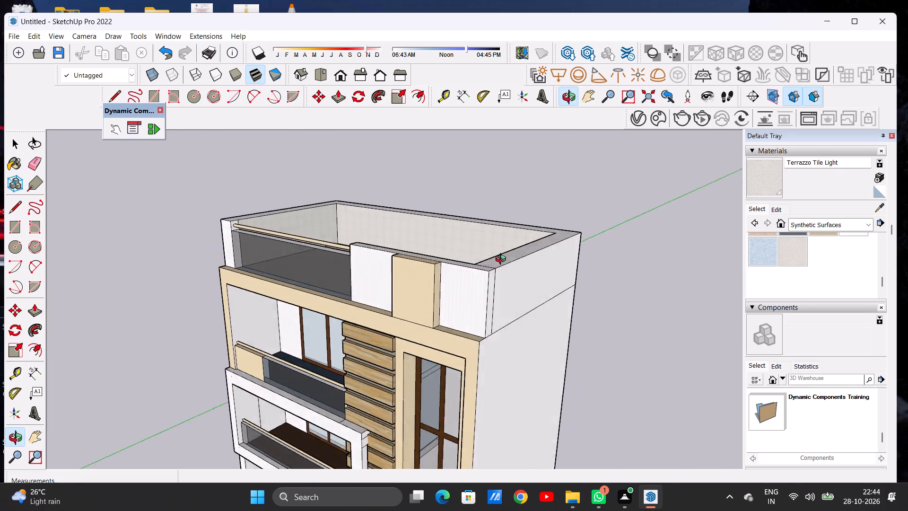
middle_click_drag(503, 260, 390, 265)
scroll(393, 306, "up", 16)
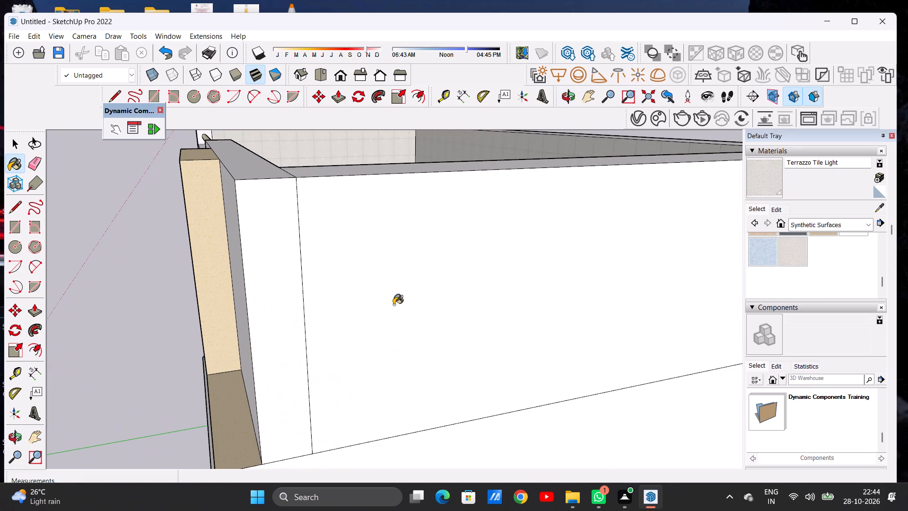
scroll(393, 303, "up", 5)
left_click(394, 304)
scroll(386, 286, "down", 11)
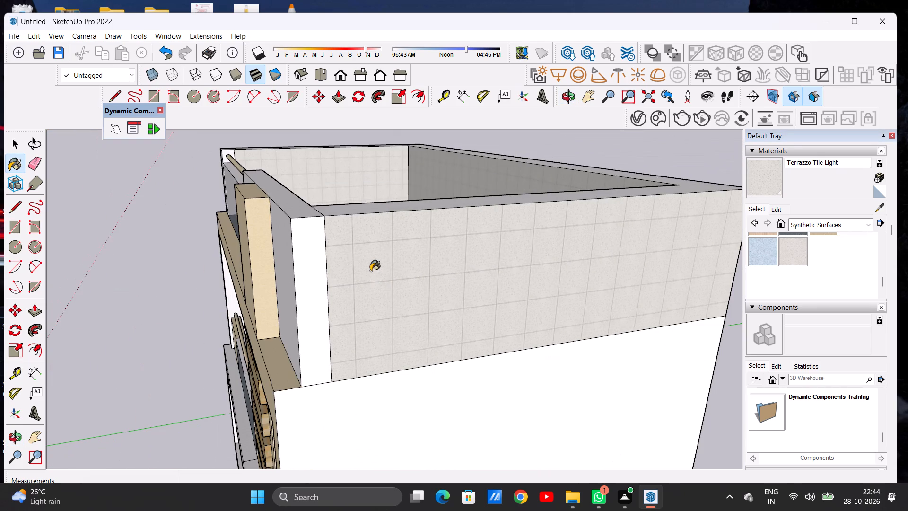
Paint the narrow strip at the front end of the right parapet's outer face with Terrazzo Tile Light.
scroll(381, 257, "down", 7)
scroll(357, 333, "up", 11)
scroll(356, 350, "down", 1)
scroll(356, 350, "up", 4)
left_click(332, 249)
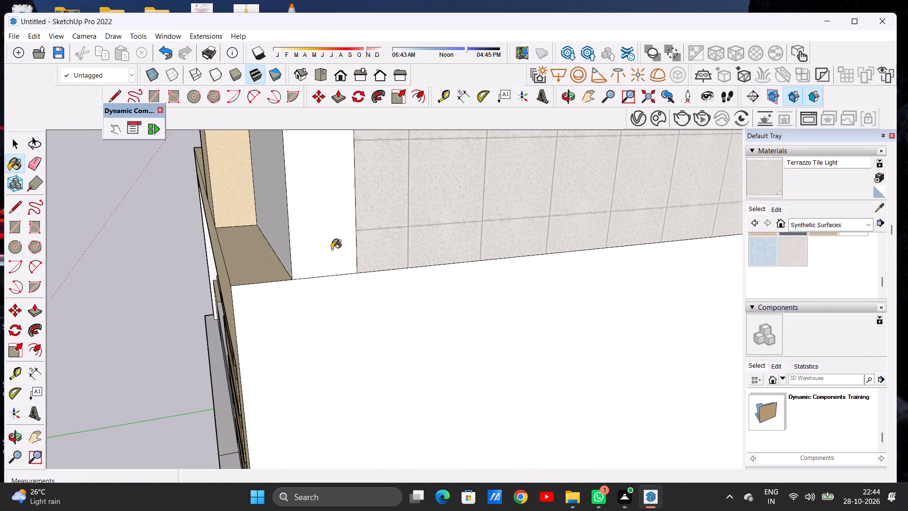
scroll(323, 280, "down", 1)
scroll(323, 281, "up", 1)
scroll(322, 283, "down", 17)
Paint the outer face of the roof terrace's rear parapet wall with Terrazzo Tile Light.
middle_click_drag(295, 286, 406, 257)
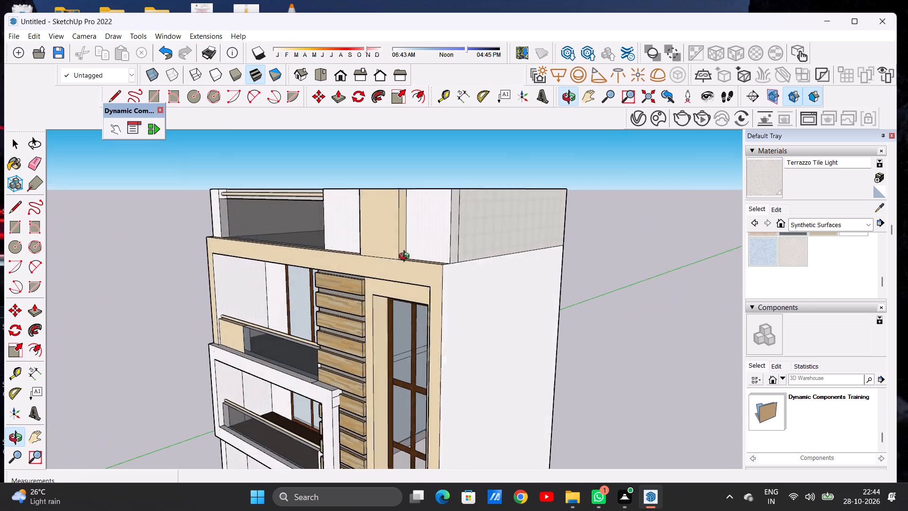
middle_click_drag(406, 257, 252, 289)
middle_click_drag(441, 259, 419, 259)
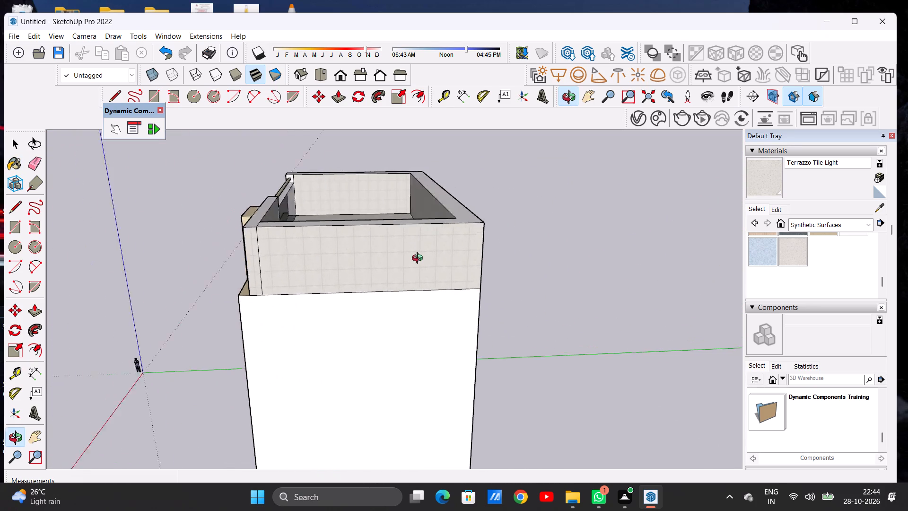
middle_click_drag(419, 259, 240, 294)
scroll(294, 275, "up", 6)
left_click(272, 270)
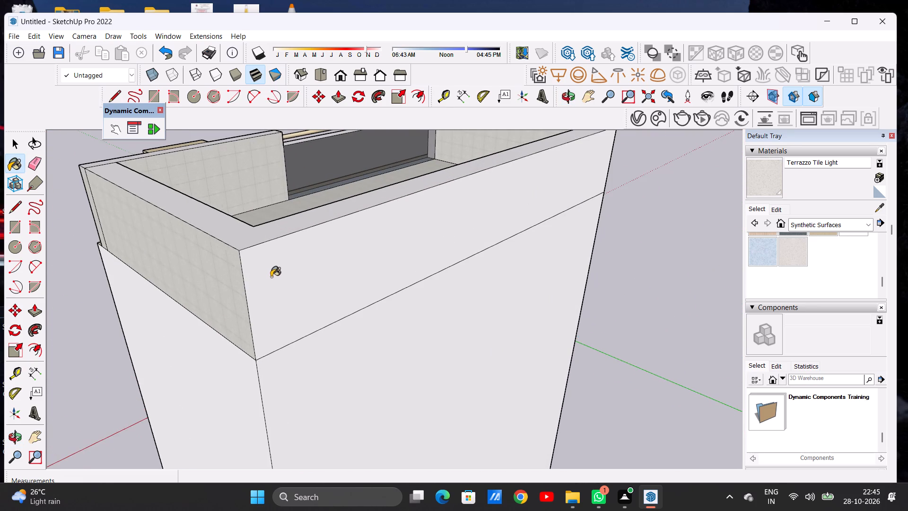
scroll(298, 289, "down", 9)
scroll(326, 293, "up", 1)
scroll(340, 293, "down", 3)
Paint the outer face of the roof terrace's left parapet wall with Terrazzo Tile Light.
middle_click_drag(531, 272, 201, 258)
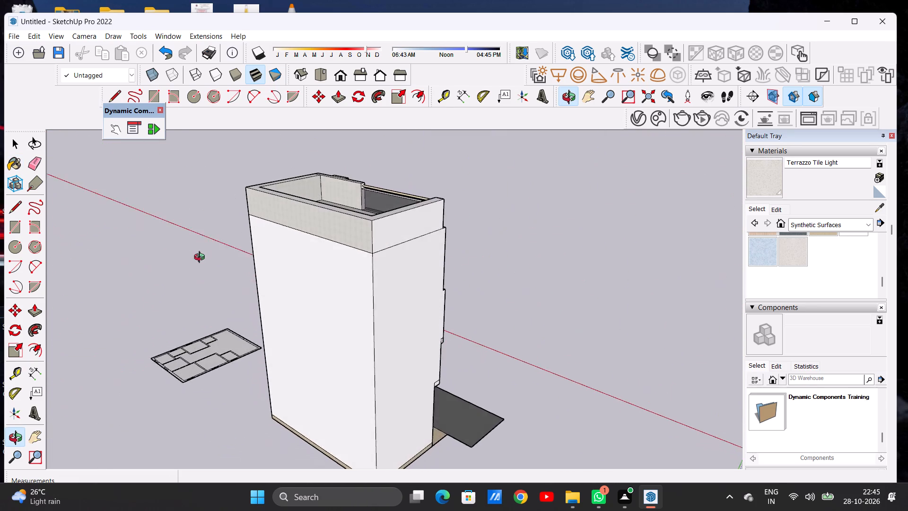
middle_click_drag(201, 258, 195, 272)
scroll(362, 237, "up", 11)
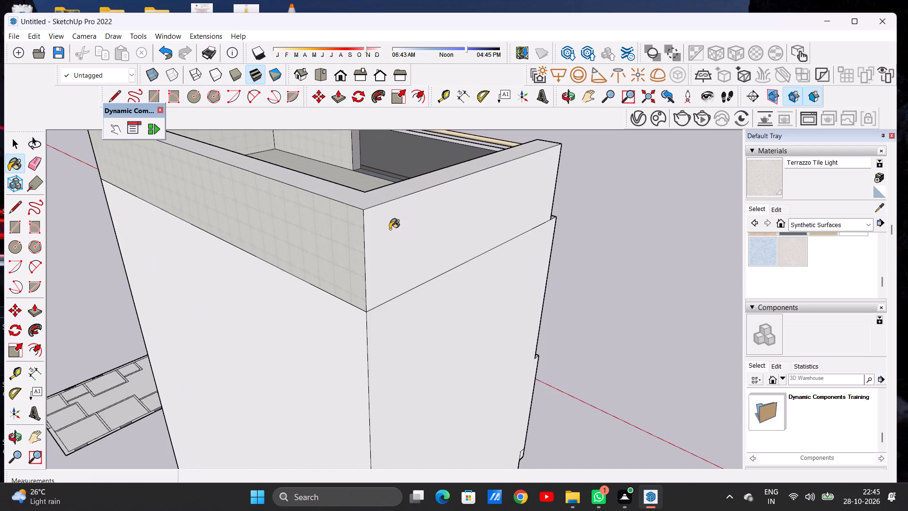
left_click(390, 229)
Paint the top face of the roof terrace's parapet walls with Formica Graystone from the Synthetic Surfaces materials.
scroll(429, 247, "down", 10)
middle_click_drag(530, 235, 231, 232)
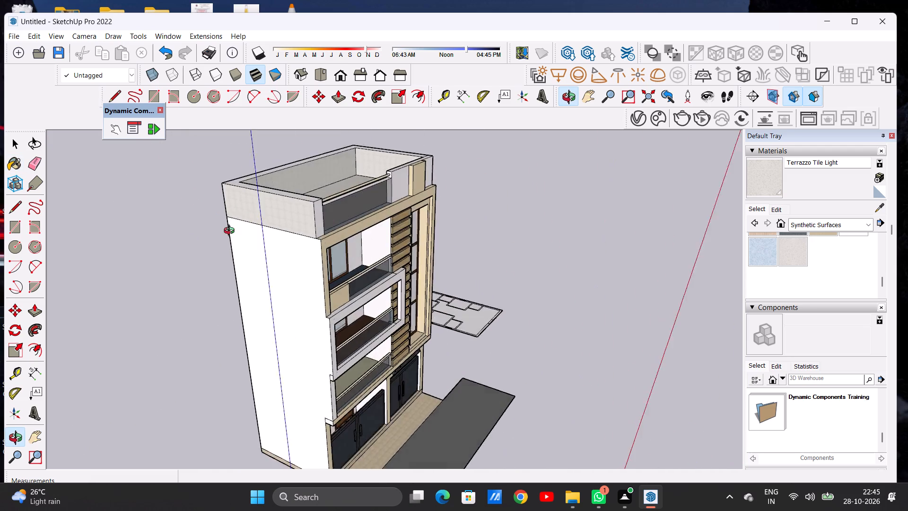
middle_click_drag(231, 232, 218, 274)
scroll(293, 243, "up", 6)
middle_click_drag(370, 264, 251, 185)
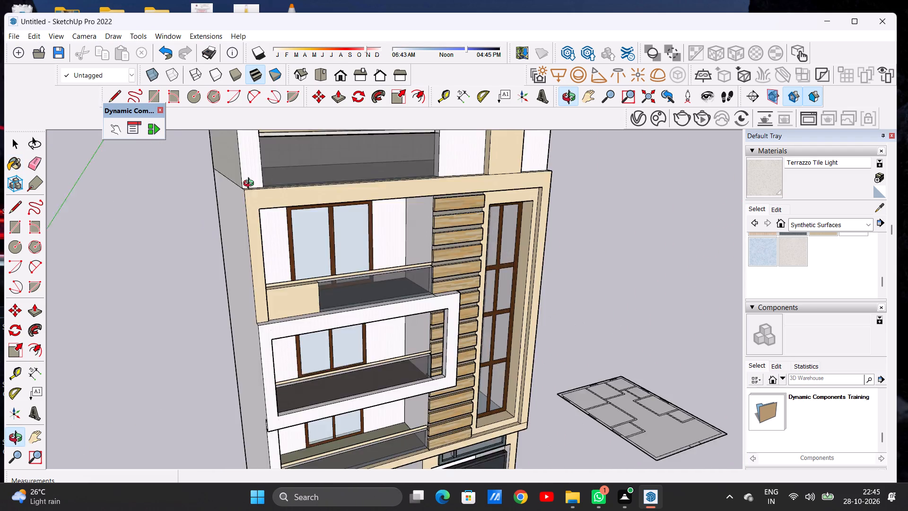
middle_click_drag(251, 185, 296, 274)
scroll(359, 285, "down", 10)
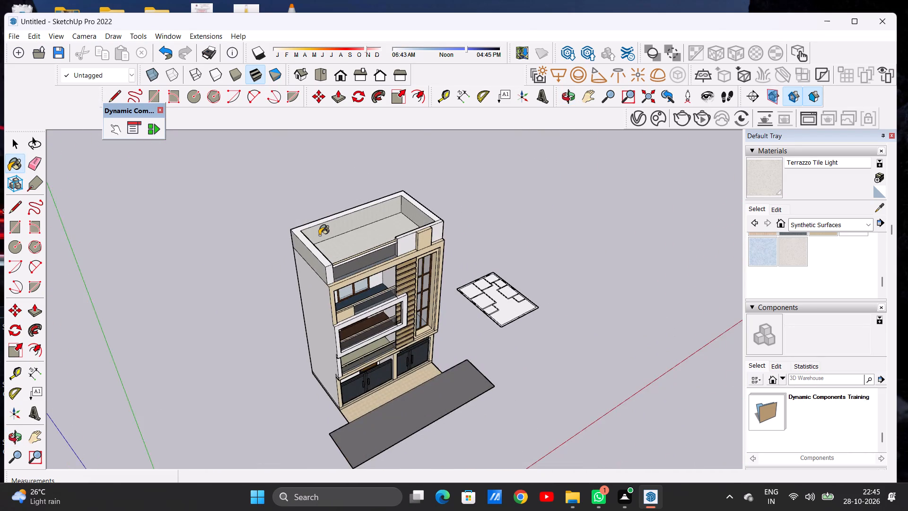
scroll(319, 235, "up", 13)
key("space")
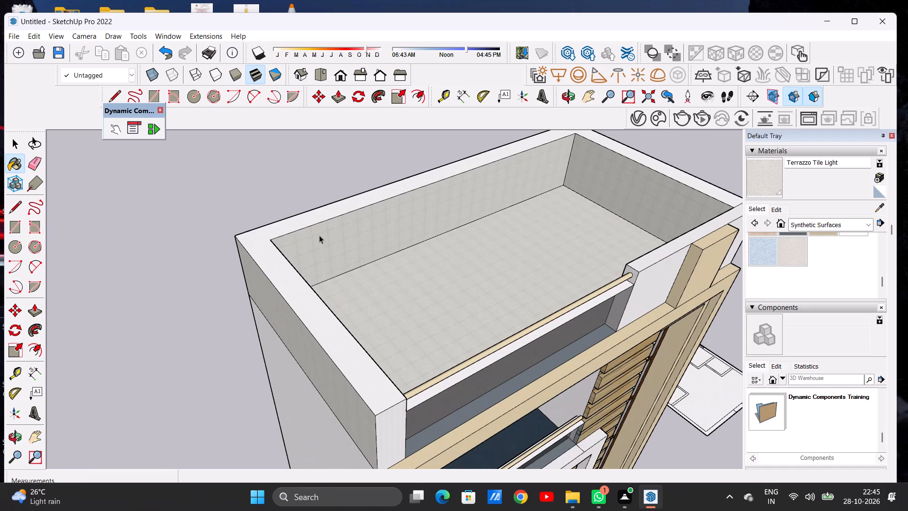
scroll(789, 280, "up", 1)
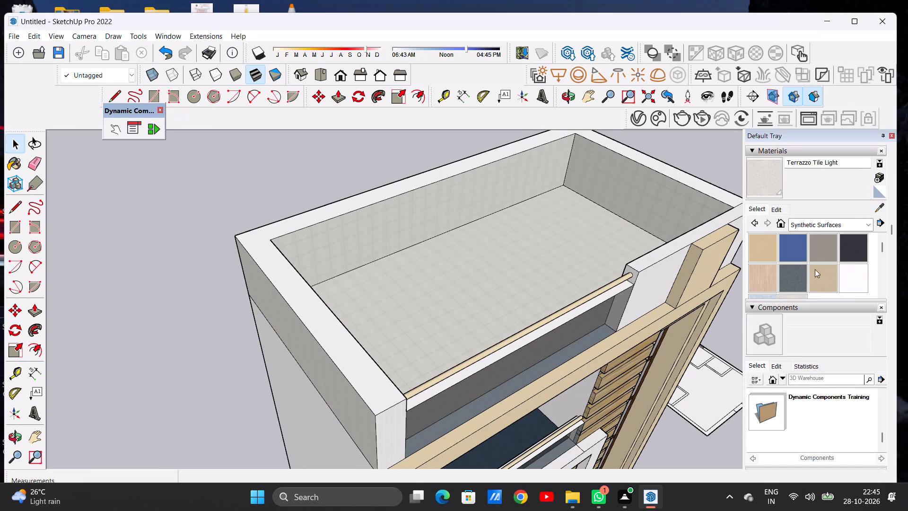
left_click(821, 257)
scroll(372, 383, "up", 3)
left_click(392, 389)
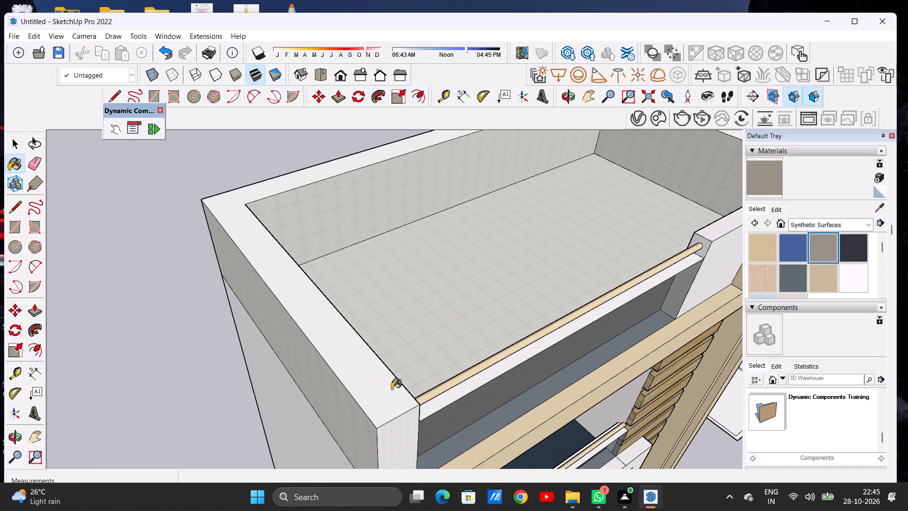
Examine the building's front facade and plain right side wall from several angles for surfaces still lacking a finish.
scroll(392, 389, "down", 12)
middle_click_drag(463, 383, 306, 292)
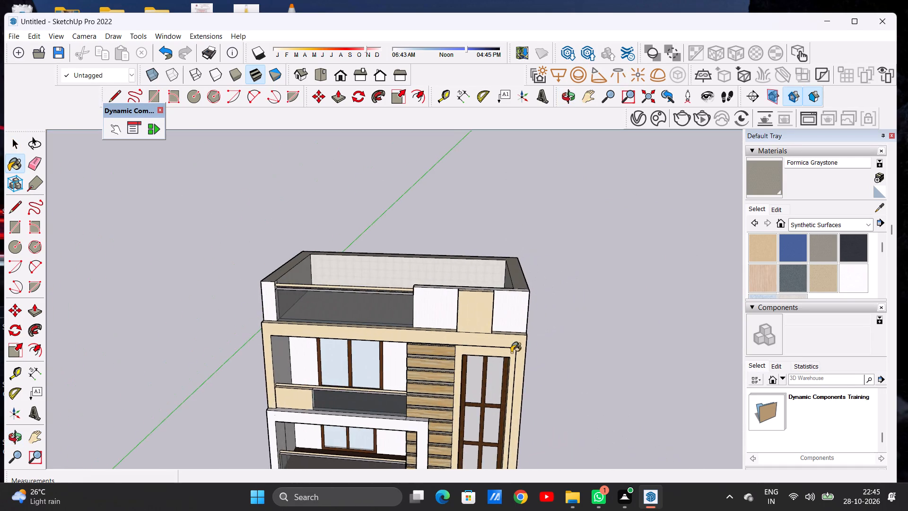
scroll(629, 360, "down", 20)
scroll(543, 396, "up", 8)
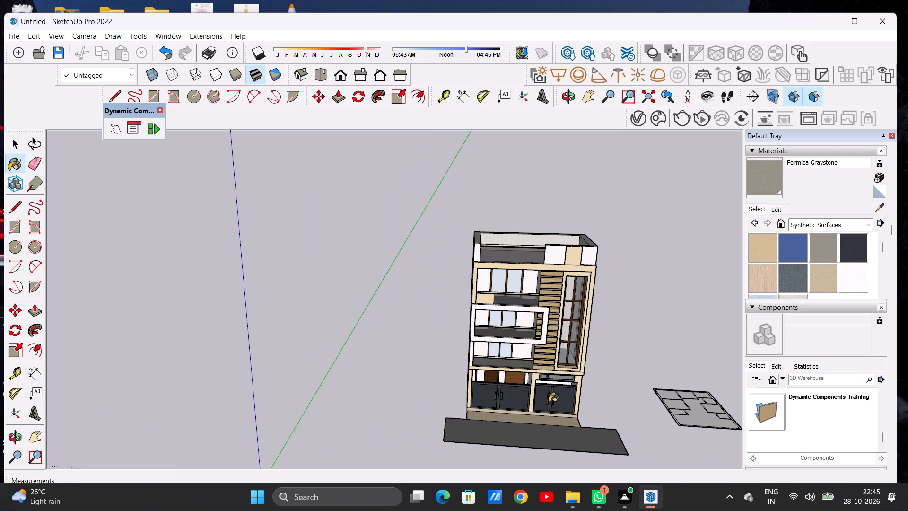
middle_click_drag(546, 394, 533, 352)
scroll(550, 290, "up", 3)
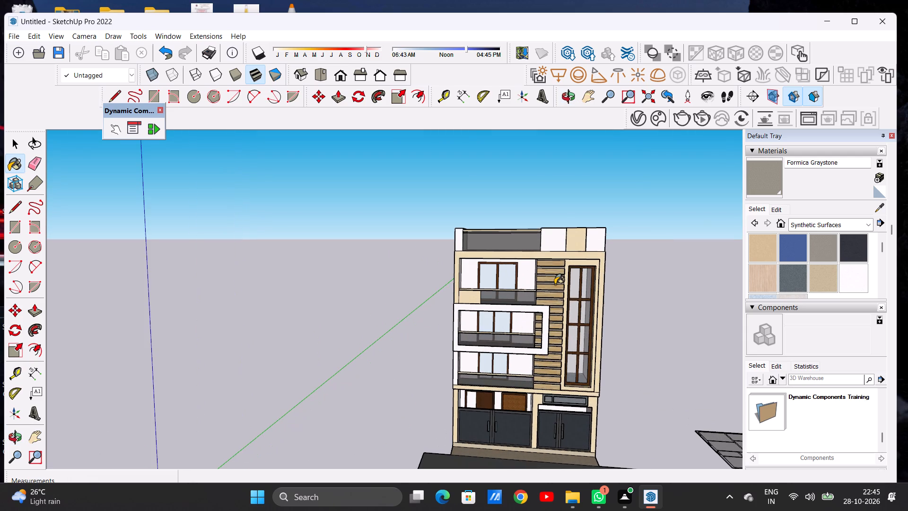
key("space")
scroll(441, 249, "down", 7)
middle_click_drag(562, 277, 485, 253)
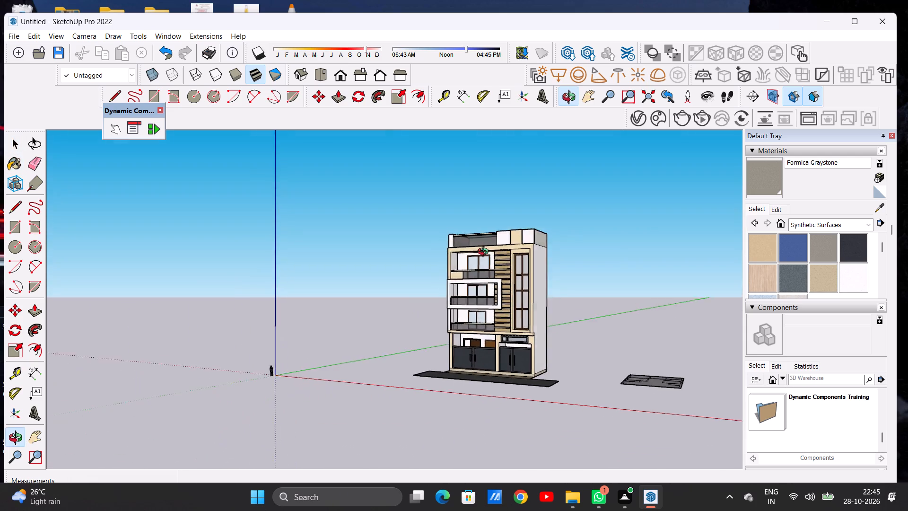
middle_click_drag(485, 253, 342, 279)
scroll(516, 320, "up", 13)
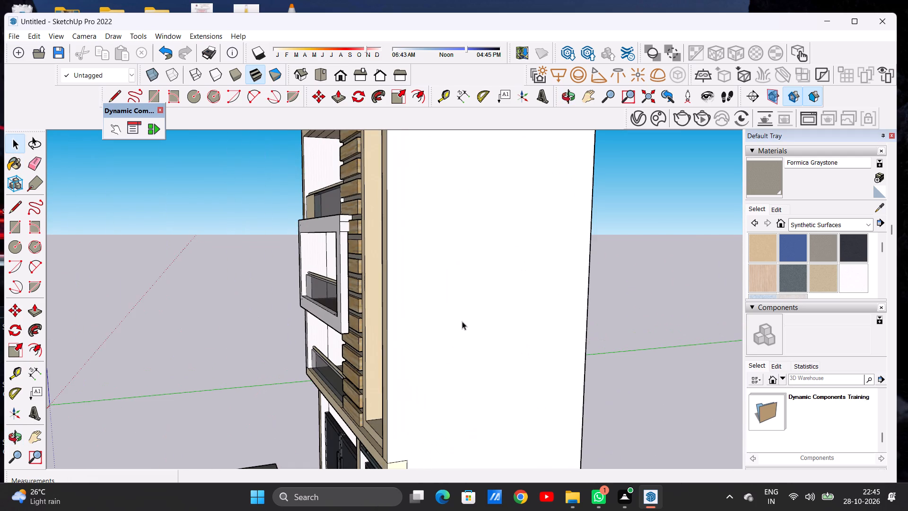
scroll(470, 314, "down", 3)
scroll(471, 312, "up", 2)
scroll(472, 310, "down", 15)
middle_click_drag(483, 295, 524, 307)
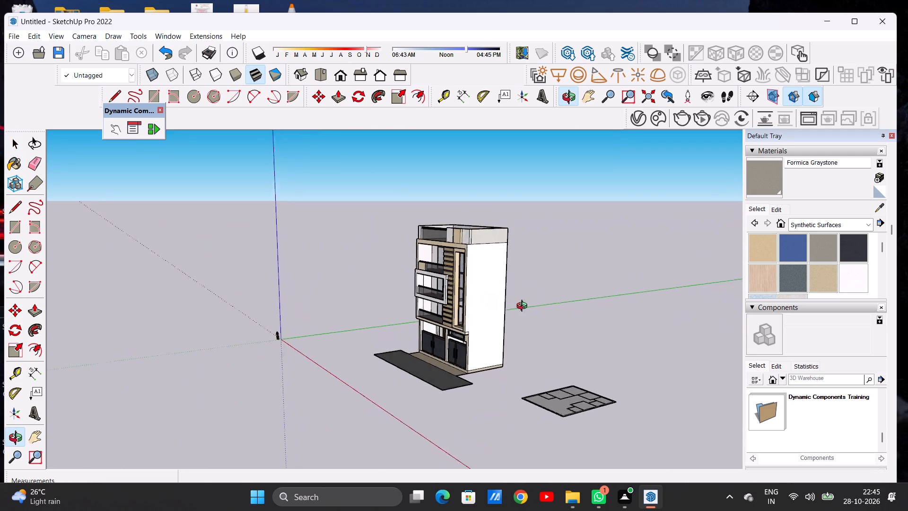
middle_click_drag(524, 307, 533, 299)
scroll(479, 267, "up", 1)
scroll(479, 267, "down", 1)
scroll(479, 267, "up", 5)
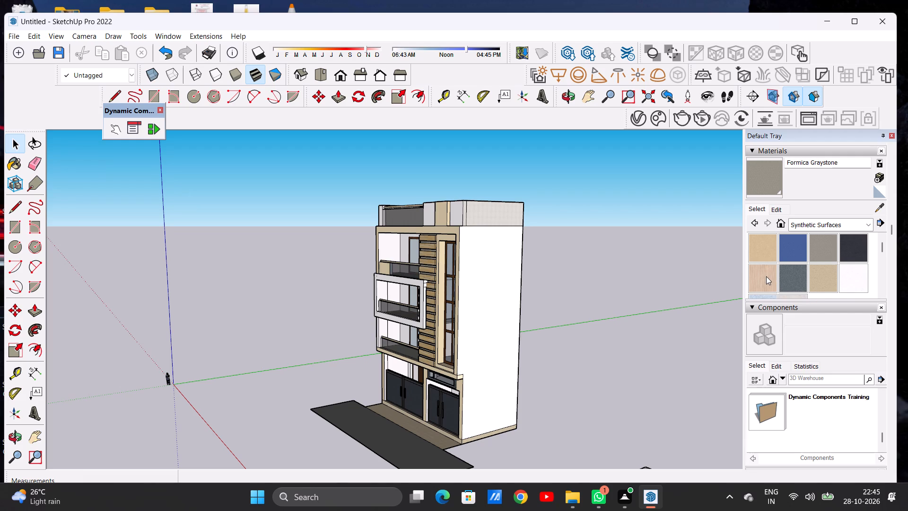
scroll(498, 367, "up", 8)
scroll(498, 367, "down", 1)
scroll(498, 367, "up", 5)
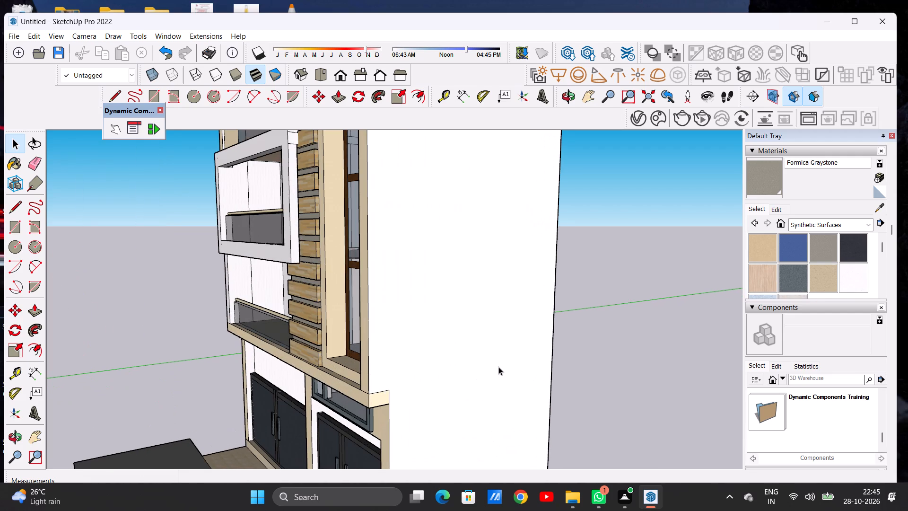
scroll(517, 376, "down", 8)
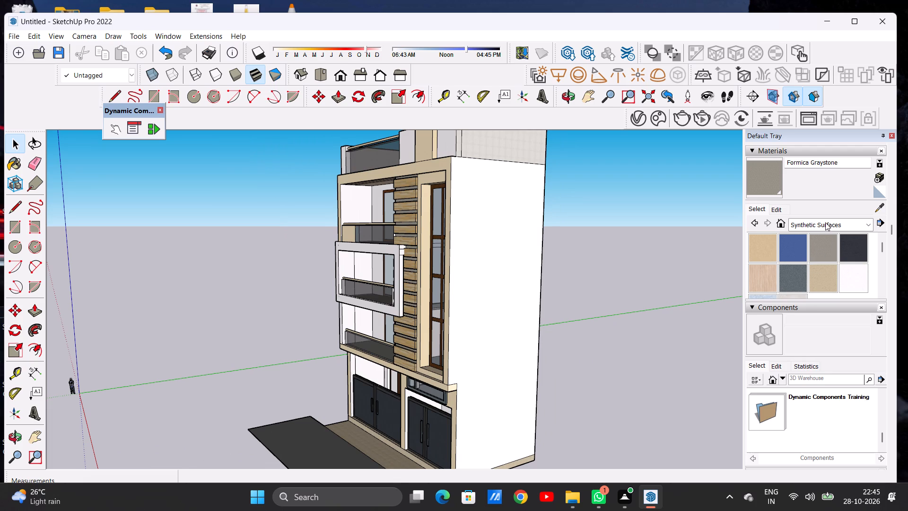
Paint the building's plain right side wall below the parapet with Blinds Vertical Pattern from the Window Coverings materials.
left_click(825, 222)
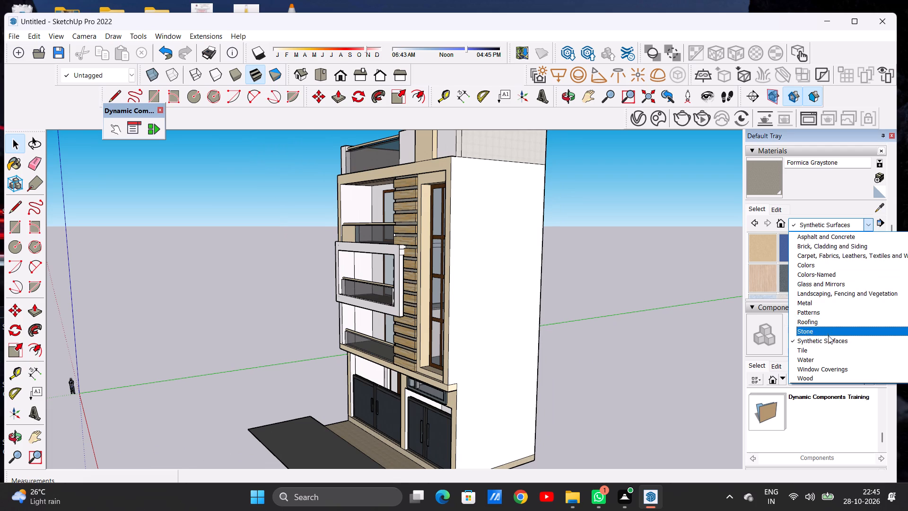
left_click(828, 337)
scroll(828, 275, "down", 1)
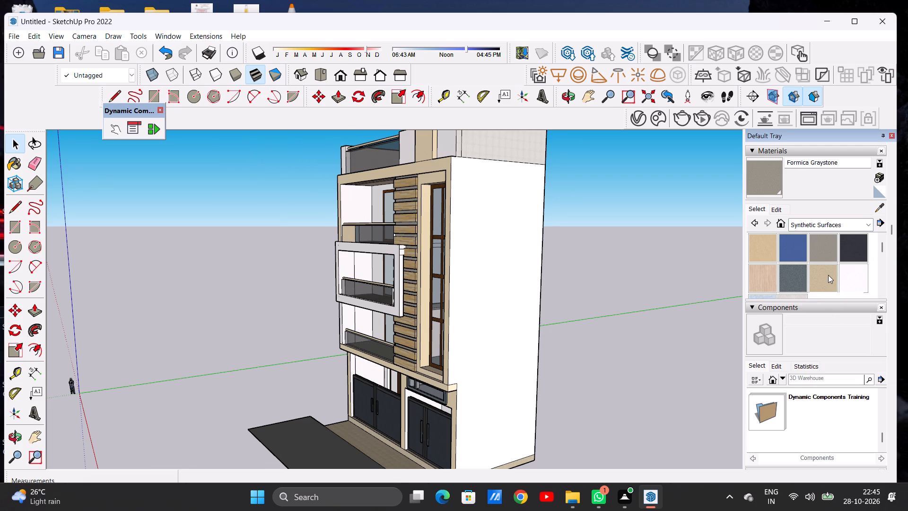
scroll(831, 287, "up", 1)
left_click(843, 224)
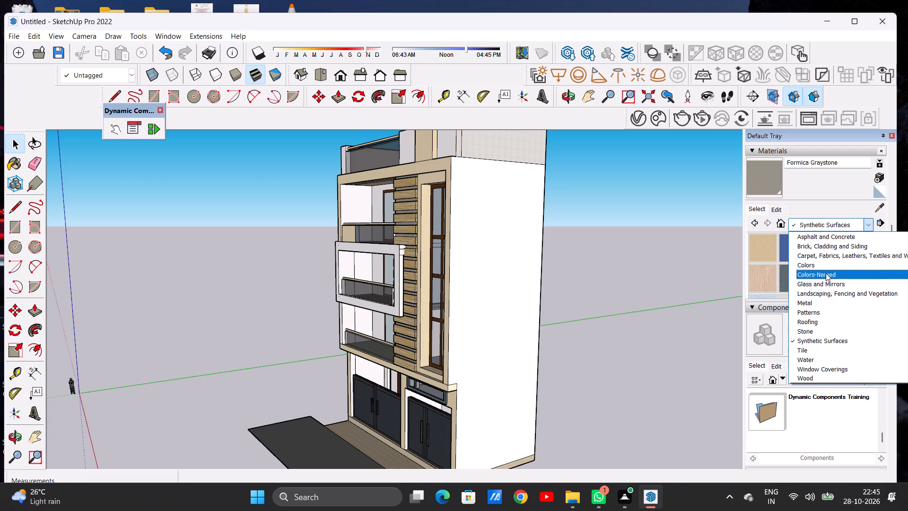
left_click(818, 367)
left_click(856, 247)
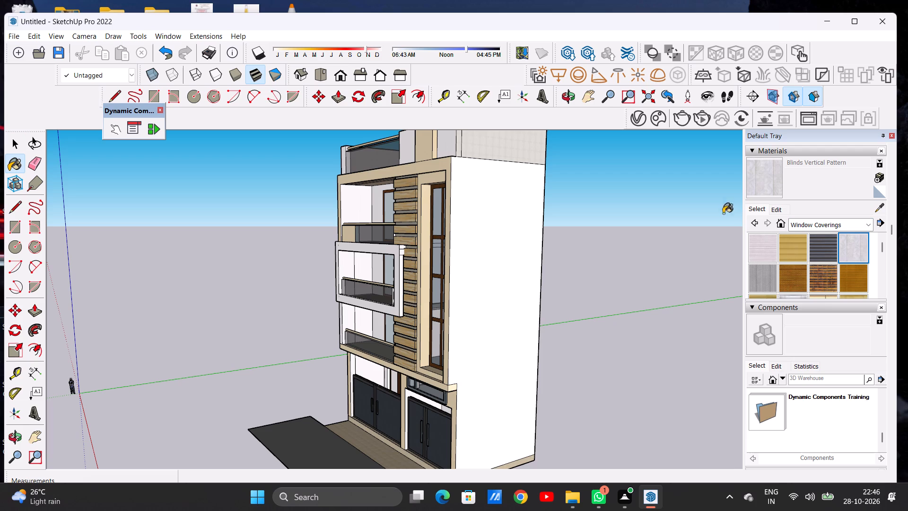
left_click(497, 263)
scroll(465, 250, "down", 5)
scroll(484, 253, "up", 5)
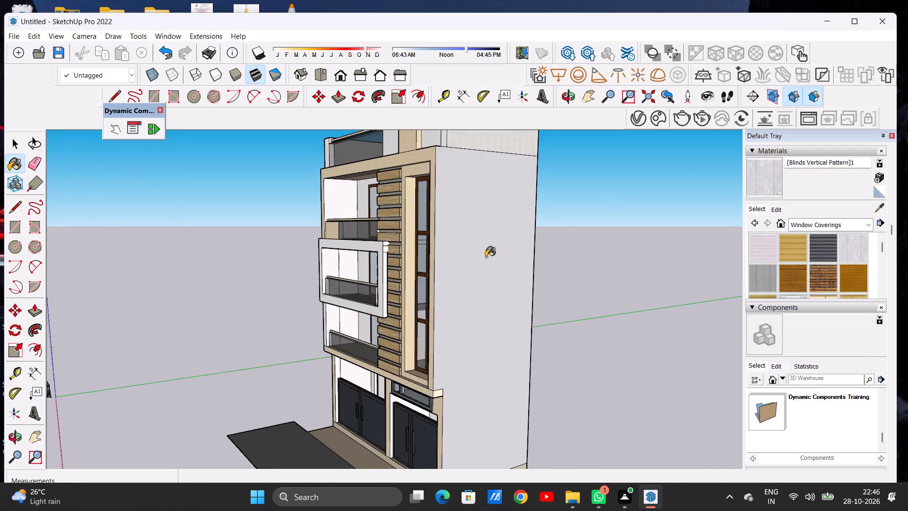
Examine the Blinds Vertical Pattern finish on the building's right side wall close up and from farther away.
scroll(486, 257, "up", 4)
scroll(491, 262, "down", 1)
scroll(491, 262, "up", 1)
scroll(491, 262, "down", 1)
scroll(491, 262, "up", 11)
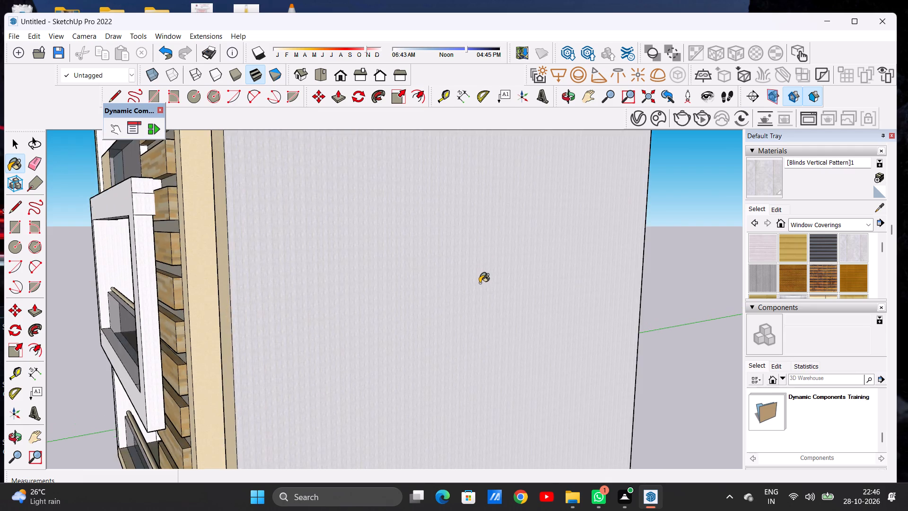
scroll(477, 280, "down", 4)
scroll(477, 280, "up", 1)
scroll(477, 280, "down", 16)
scroll(489, 272, "up", 7)
scroll(489, 272, "down", 1)
scroll(489, 272, "up", 1)
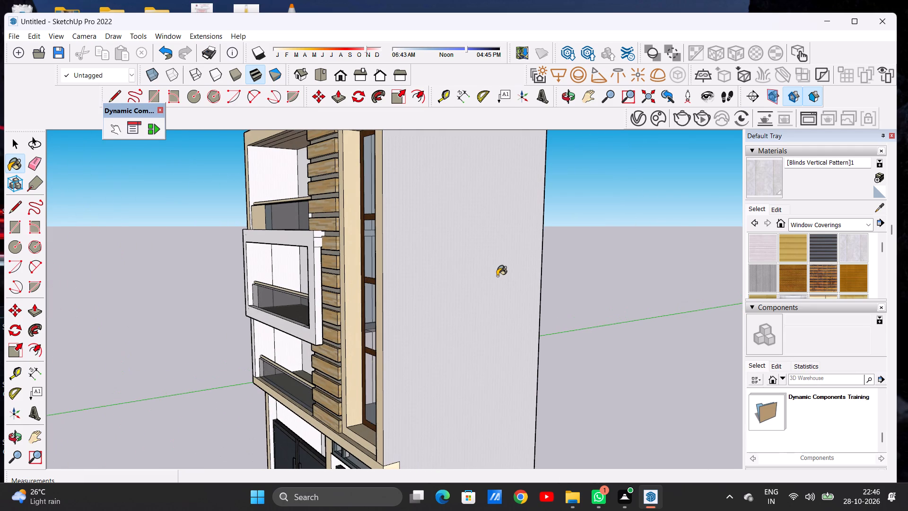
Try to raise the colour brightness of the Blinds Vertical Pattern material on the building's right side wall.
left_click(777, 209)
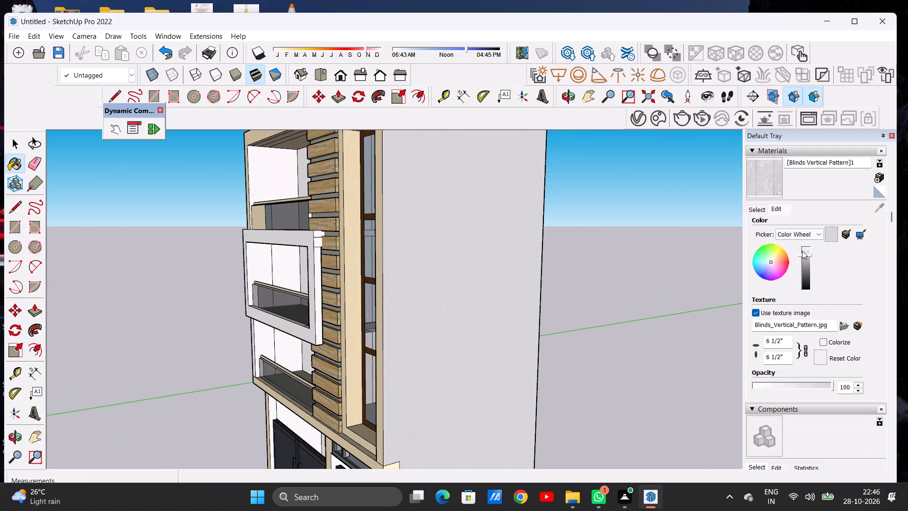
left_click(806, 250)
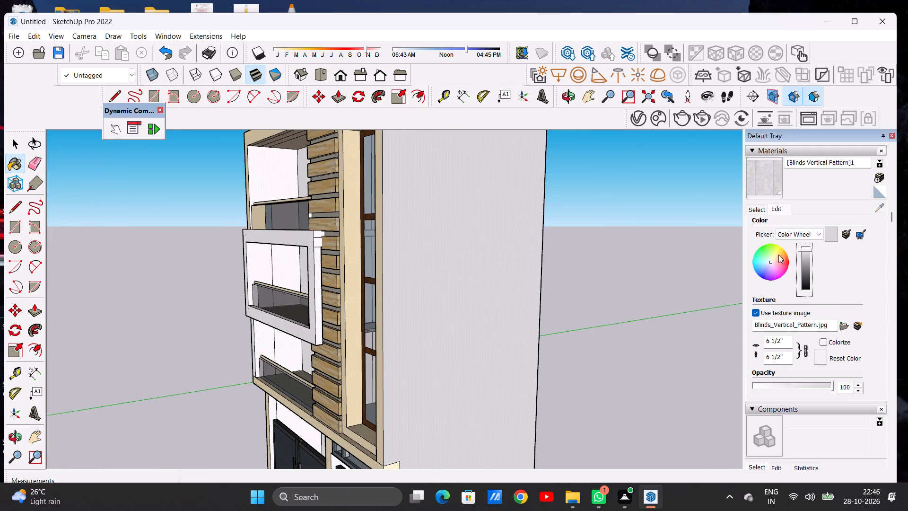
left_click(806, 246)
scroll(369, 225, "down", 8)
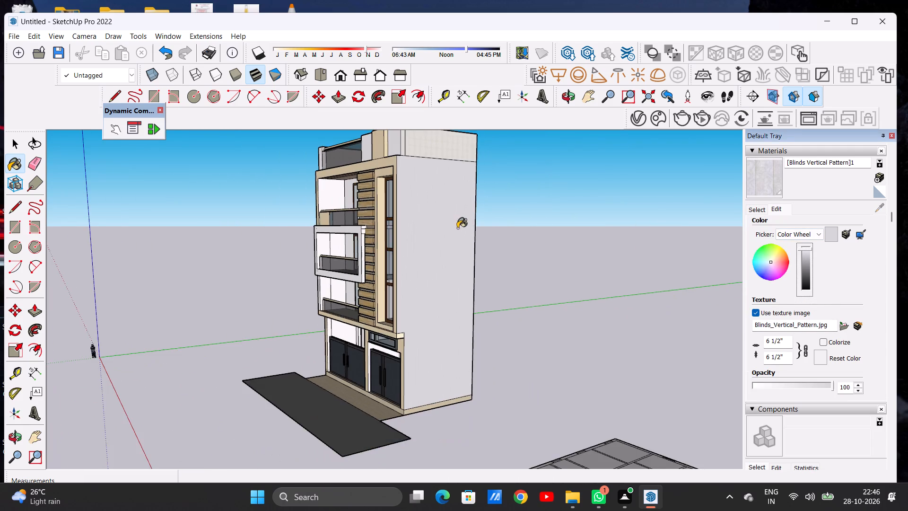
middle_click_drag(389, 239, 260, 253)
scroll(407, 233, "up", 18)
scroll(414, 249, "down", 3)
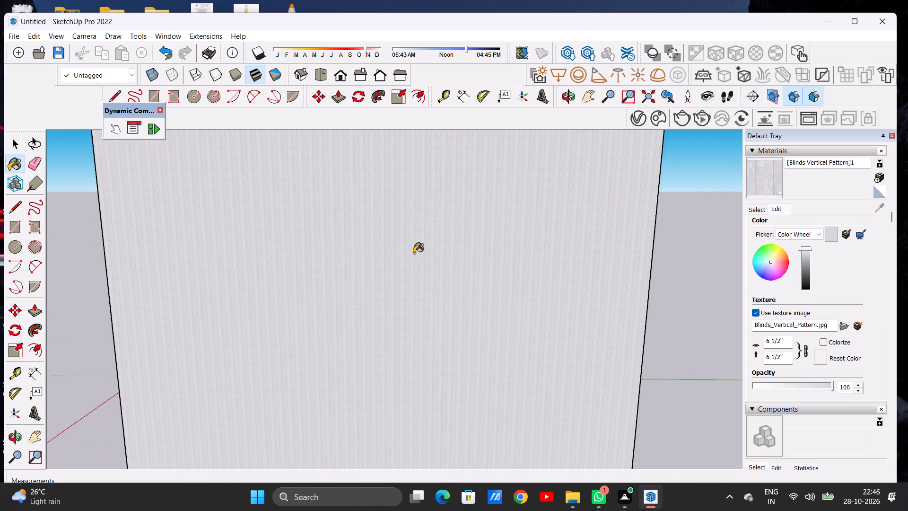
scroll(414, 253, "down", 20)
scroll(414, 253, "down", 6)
Compare the finish of the front facade's balconies and white frame with that of the right side wall.
middle_click_drag(352, 268, 624, 243)
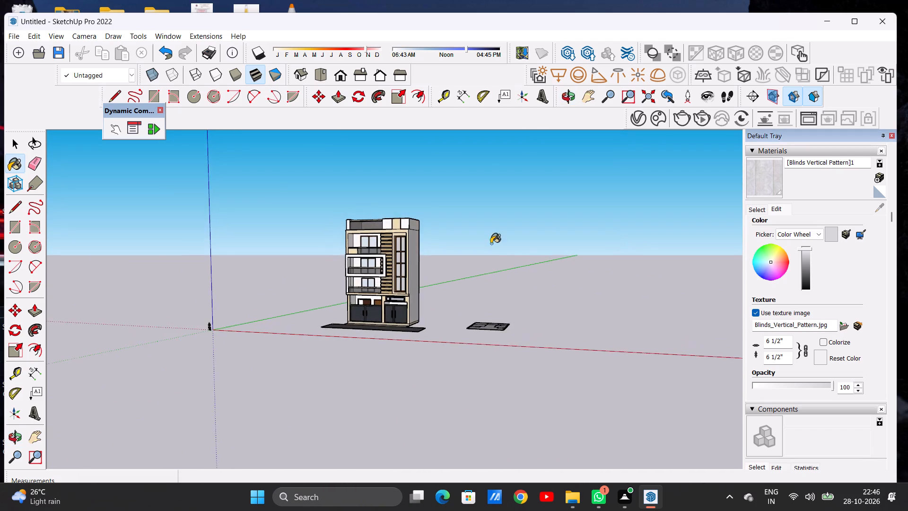
scroll(329, 243, "up", 3)
scroll(329, 243, "down", 1)
scroll(329, 246, "up", 13)
scroll(371, 278, "down", 1)
scroll(371, 278, "up", 6)
middle_click_drag(291, 275, 414, 265)
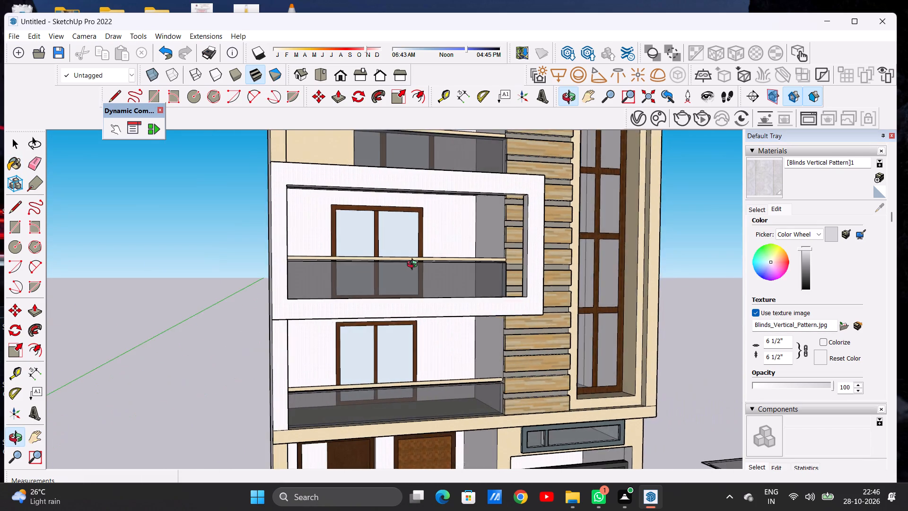
middle_click_drag(414, 265, 301, 265)
scroll(328, 271, "down", 18)
middle_click_drag(494, 268, 377, 274)
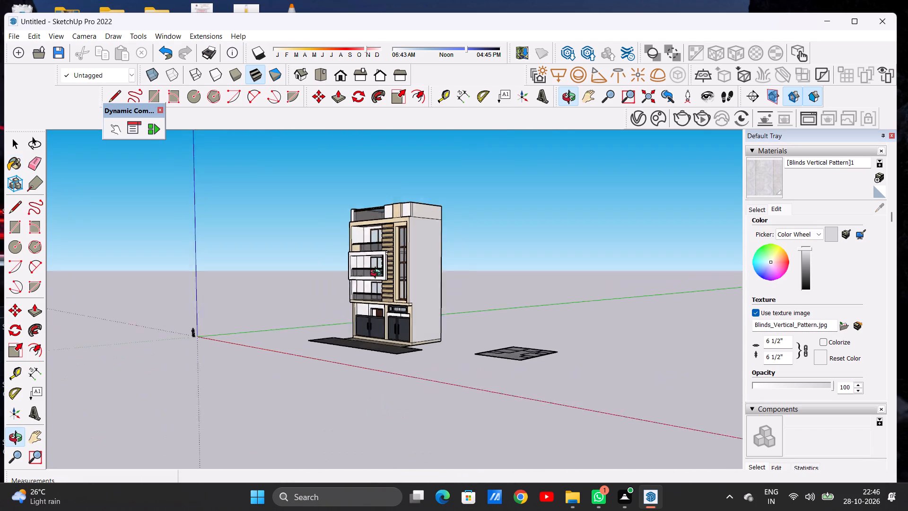
middle_click_drag(377, 274, 340, 302)
scroll(423, 242, "up", 20)
scroll(423, 242, "up", 6)
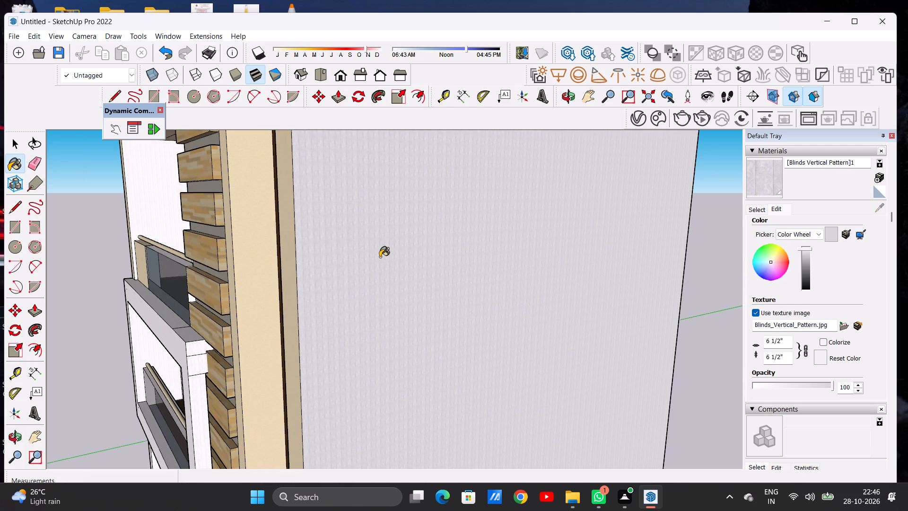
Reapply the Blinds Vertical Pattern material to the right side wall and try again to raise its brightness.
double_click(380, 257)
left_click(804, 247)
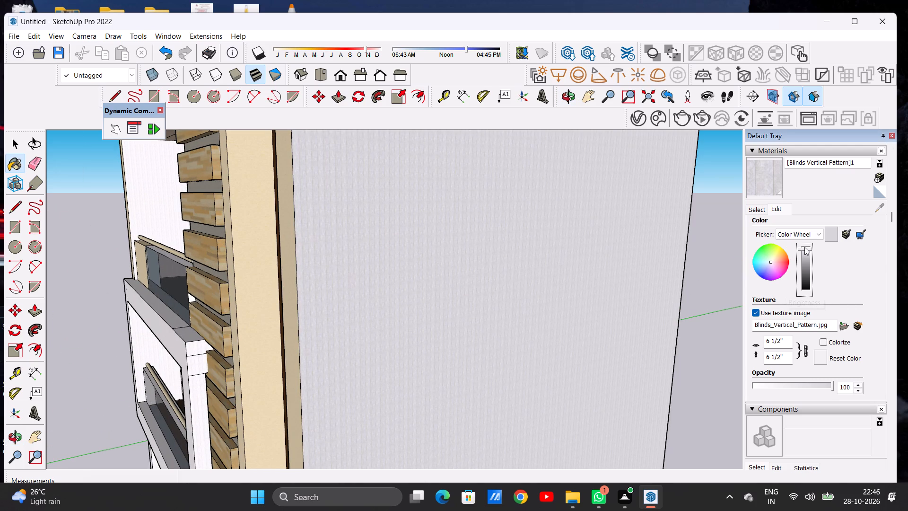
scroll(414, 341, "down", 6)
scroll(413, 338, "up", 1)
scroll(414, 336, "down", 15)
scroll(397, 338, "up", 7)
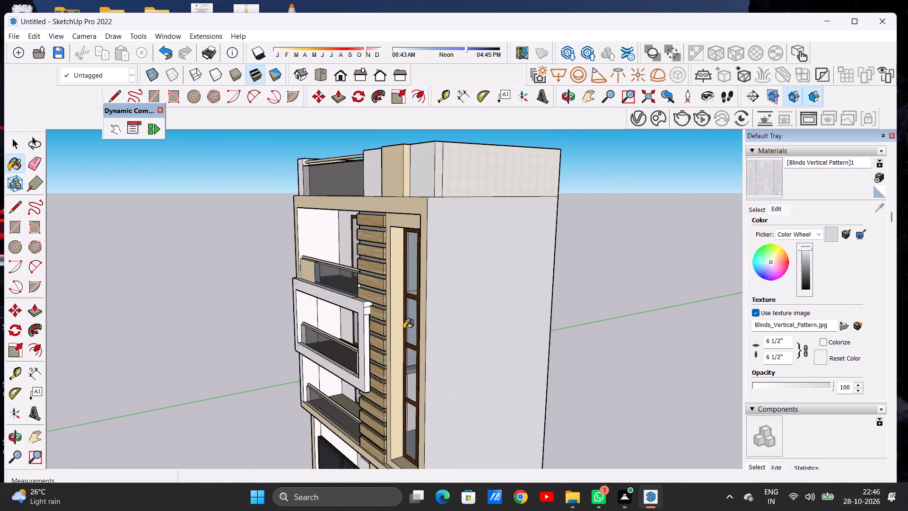
Examine the front of the roof terrace parapet beside the right side wall for matching wall tones.
scroll(420, 311, "up", 1)
middle_click_drag(430, 308, 608, 299)
scroll(411, 312, "down", 6)
scroll(483, 220, "up", 5)
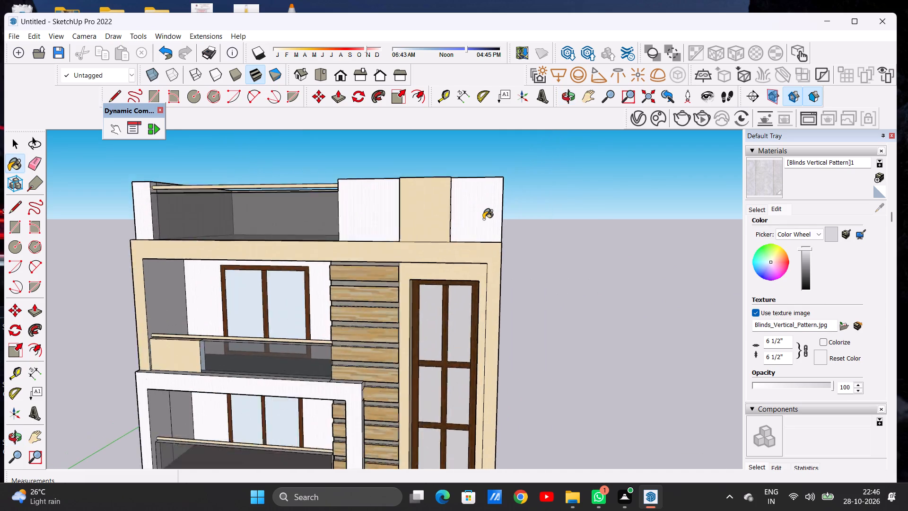
scroll(483, 219, "up", 17)
scroll(481, 240, "down", 18)
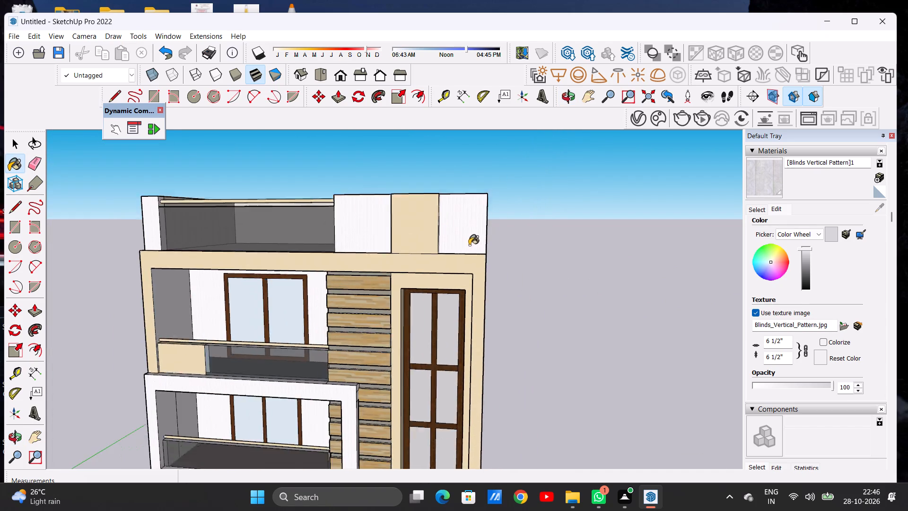
scroll(469, 245, "down", 2)
middle_click_drag(515, 268, 366, 267)
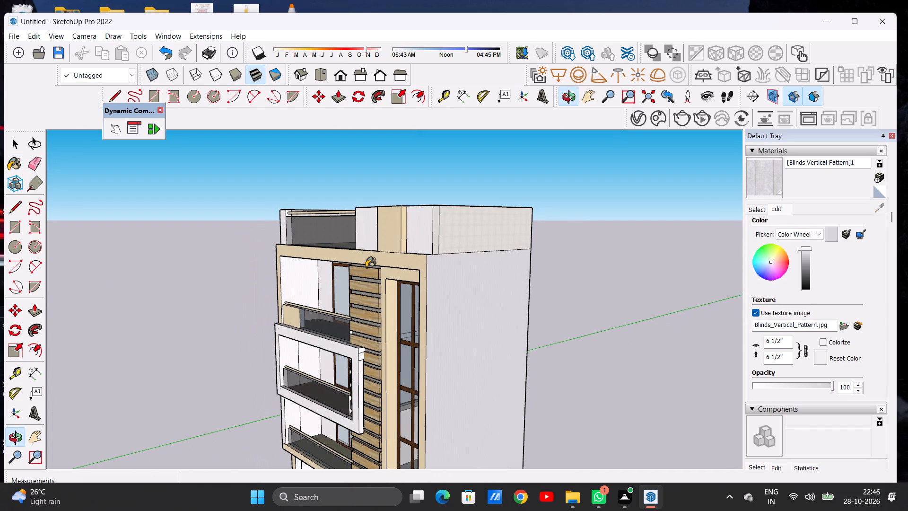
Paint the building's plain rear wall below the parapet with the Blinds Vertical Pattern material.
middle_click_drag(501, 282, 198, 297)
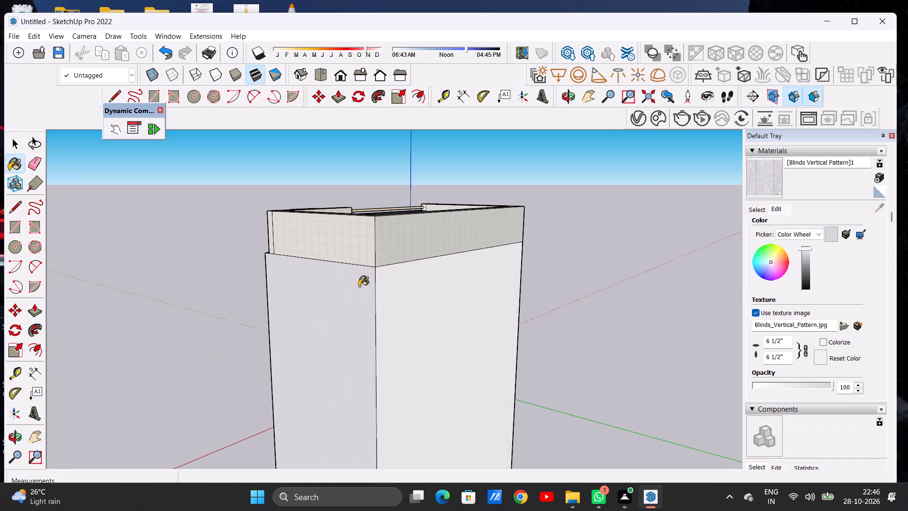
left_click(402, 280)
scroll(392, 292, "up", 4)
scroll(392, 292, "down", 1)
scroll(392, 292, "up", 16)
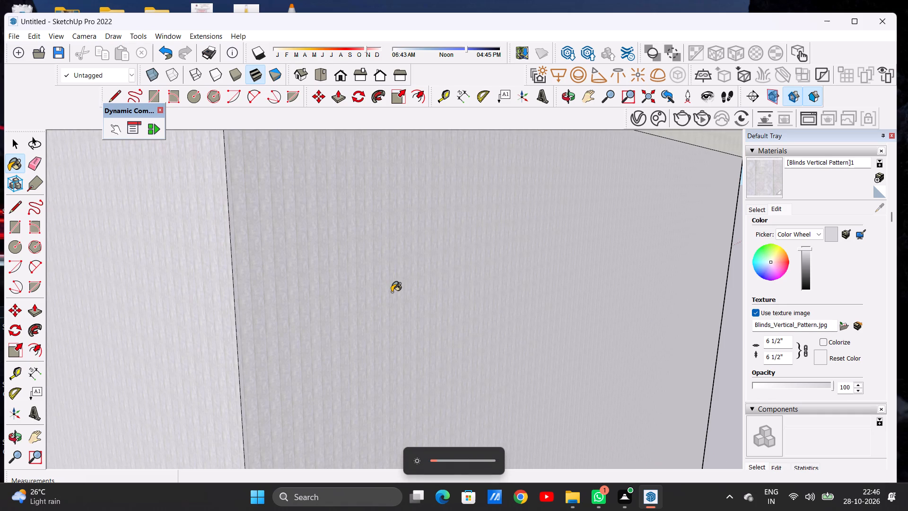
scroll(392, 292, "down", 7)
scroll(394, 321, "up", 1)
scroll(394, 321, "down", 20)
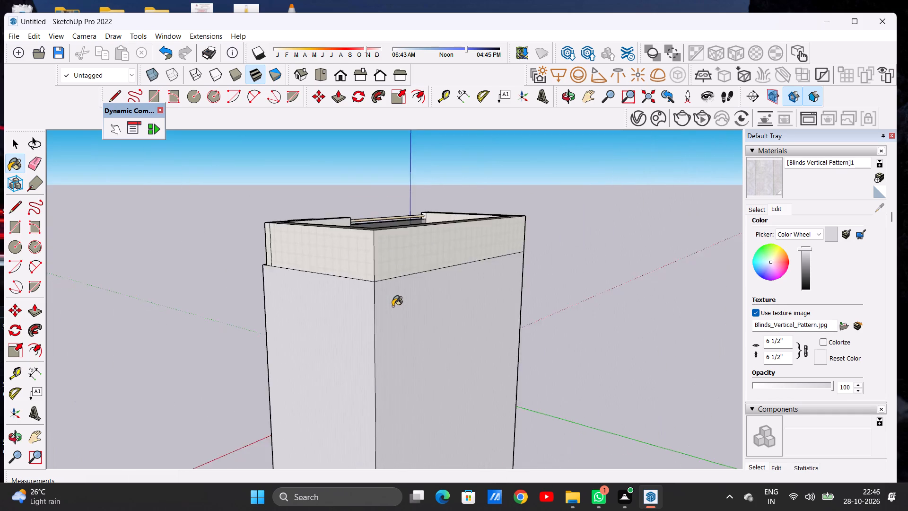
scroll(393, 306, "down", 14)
Examine the white balcony frame's texture against the wood cladding strips on the front facade.
middle_click_drag(349, 343, 602, 305)
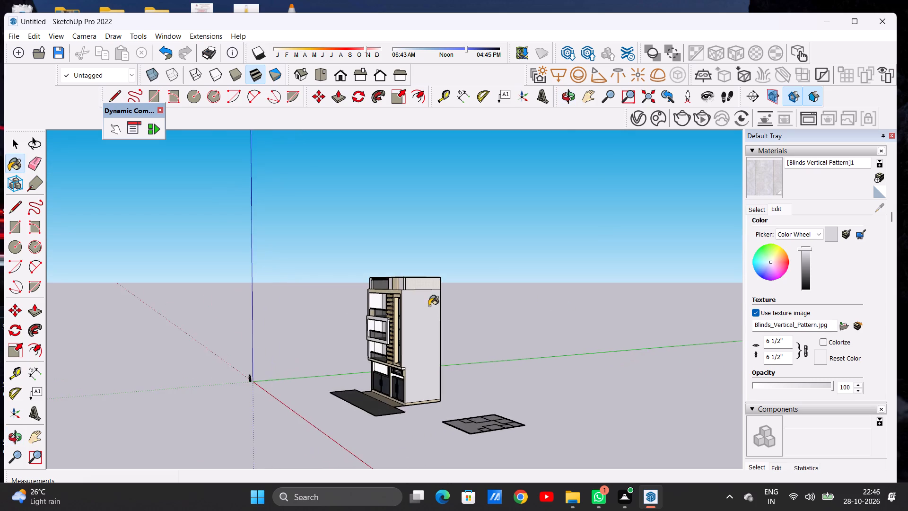
scroll(428, 306, "up", 6)
middle_click_drag(372, 325, 586, 323)
scroll(380, 350, "up", 17)
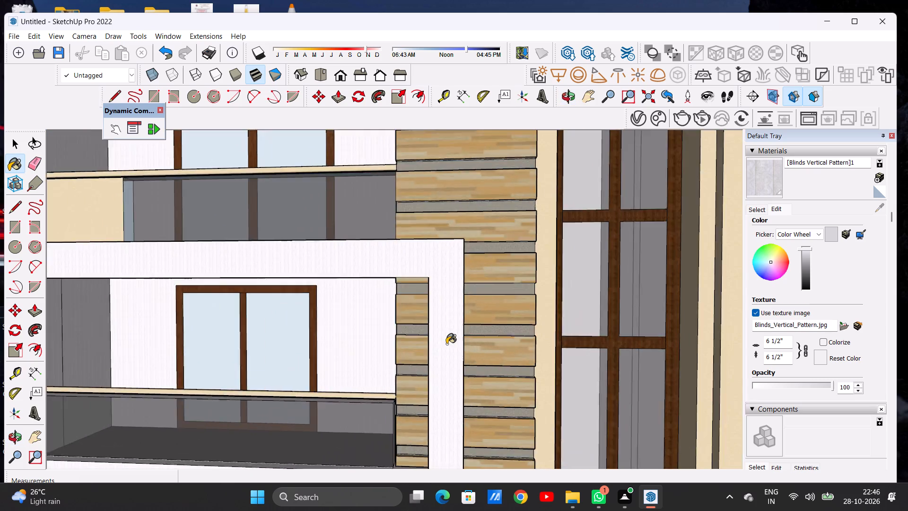
scroll(446, 344, "up", 16)
scroll(448, 344, "down", 1)
scroll(448, 344, "up", 1)
scroll(448, 344, "down", 2)
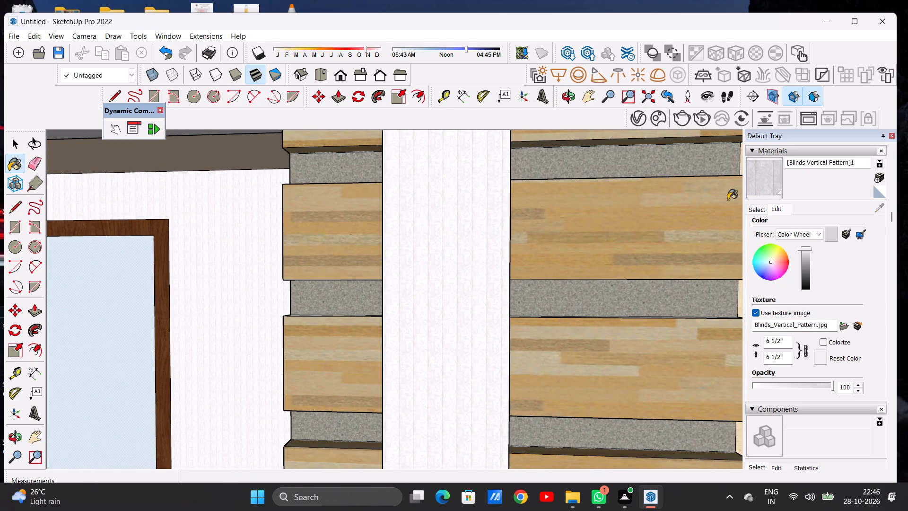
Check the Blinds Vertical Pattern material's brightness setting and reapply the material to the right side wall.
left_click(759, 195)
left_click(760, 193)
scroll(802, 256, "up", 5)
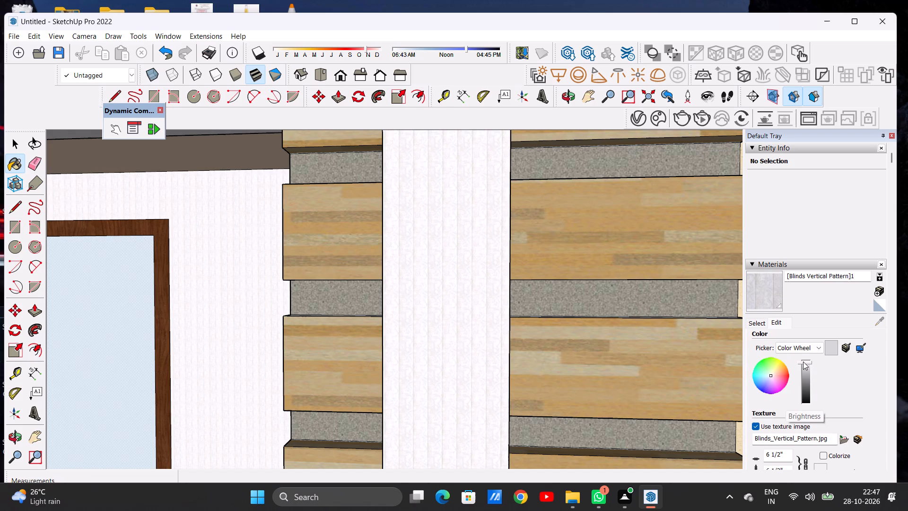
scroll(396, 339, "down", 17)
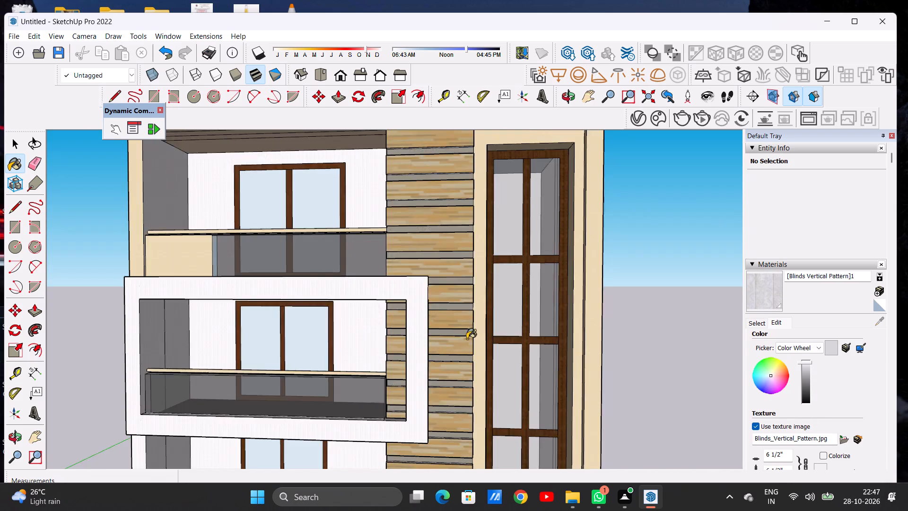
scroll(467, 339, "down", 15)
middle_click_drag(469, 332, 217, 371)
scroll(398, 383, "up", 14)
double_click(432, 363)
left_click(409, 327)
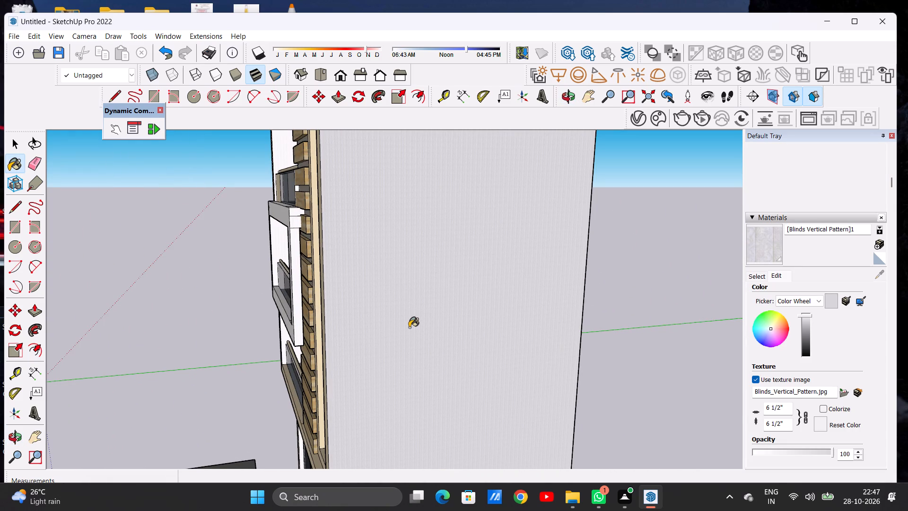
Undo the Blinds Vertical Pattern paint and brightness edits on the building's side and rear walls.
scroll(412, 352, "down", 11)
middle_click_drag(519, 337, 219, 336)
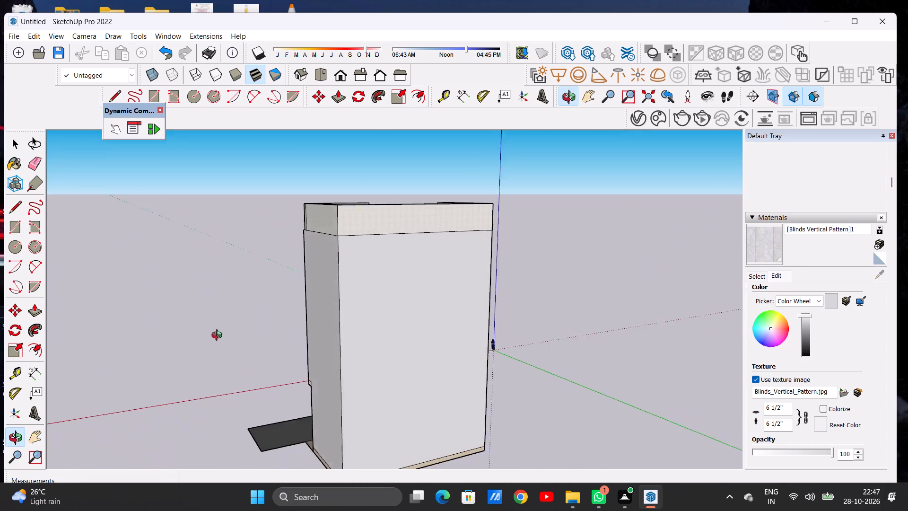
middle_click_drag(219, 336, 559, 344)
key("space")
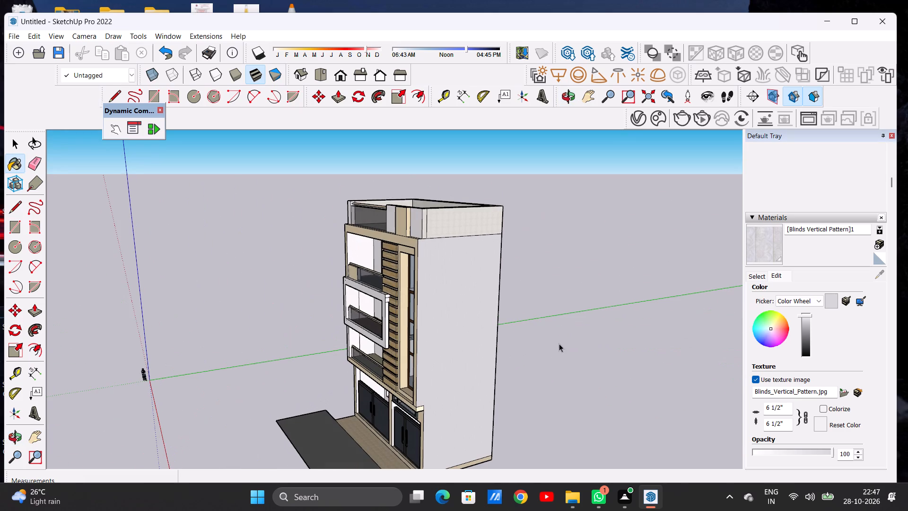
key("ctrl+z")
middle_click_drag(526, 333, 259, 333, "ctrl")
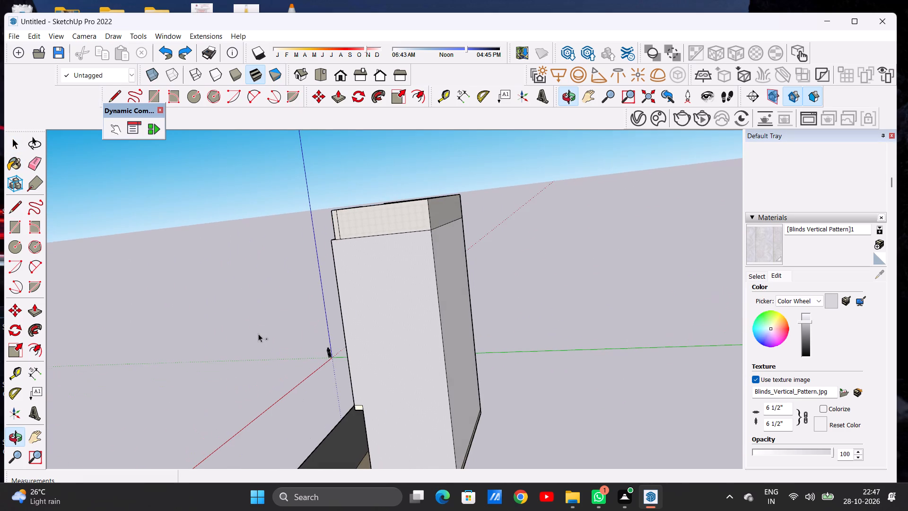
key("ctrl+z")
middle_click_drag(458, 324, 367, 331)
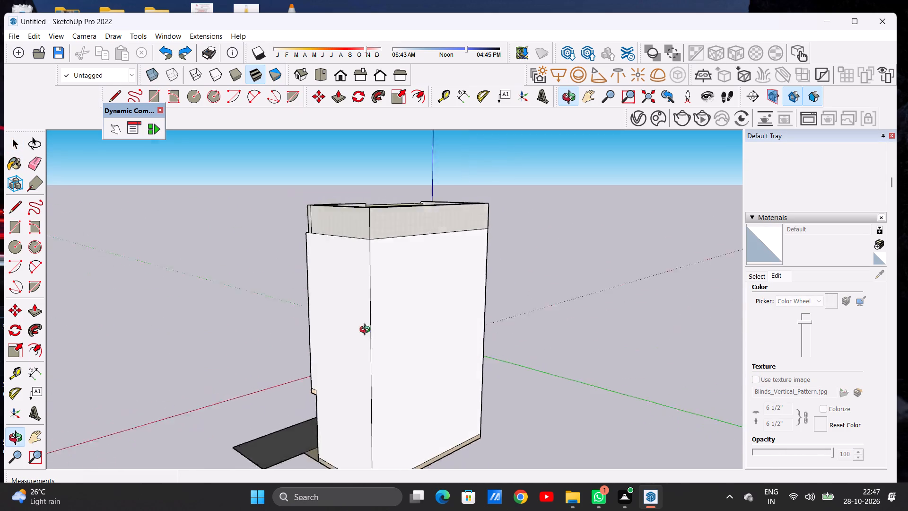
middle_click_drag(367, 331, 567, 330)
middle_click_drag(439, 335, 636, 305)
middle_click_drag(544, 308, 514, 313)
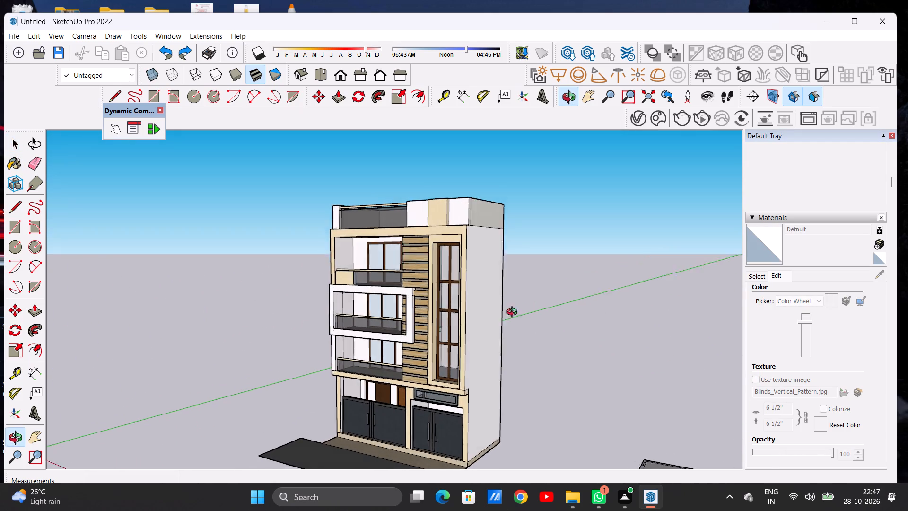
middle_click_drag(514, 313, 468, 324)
Paint the building's right side wall with Blinds Vertical Pattern from the Window Coverings materials.
scroll(468, 324, "up", 6)
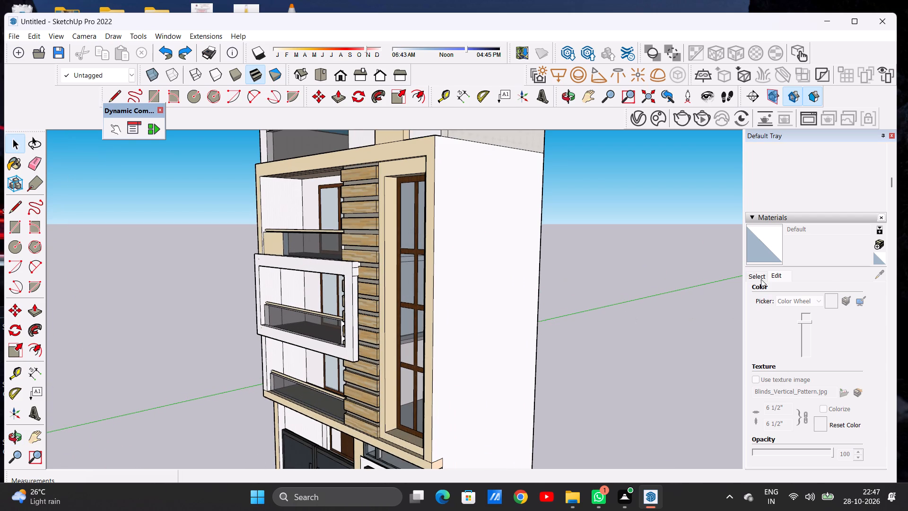
left_click(758, 278)
left_click(848, 314)
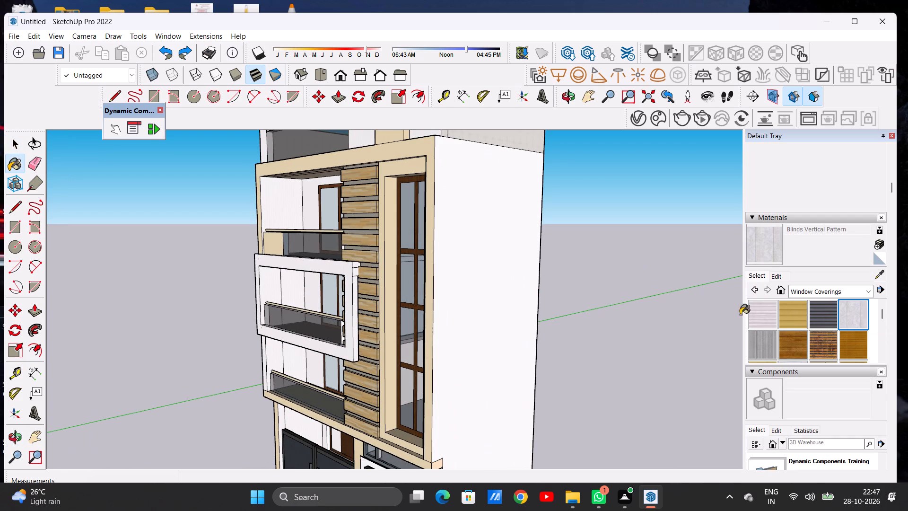
left_click(495, 307)
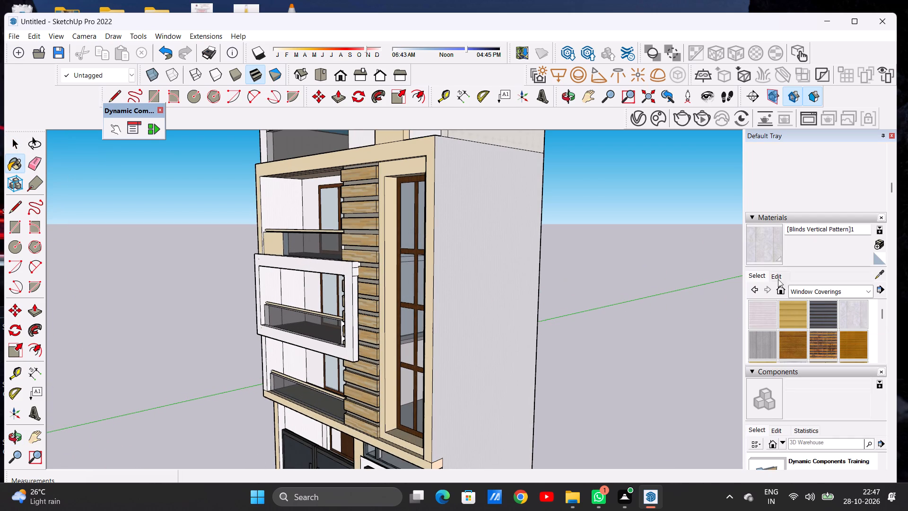
Raise the colour brightness of the side wall's Blinds Vertical Pattern material to a near-white tone.
left_click(778, 277)
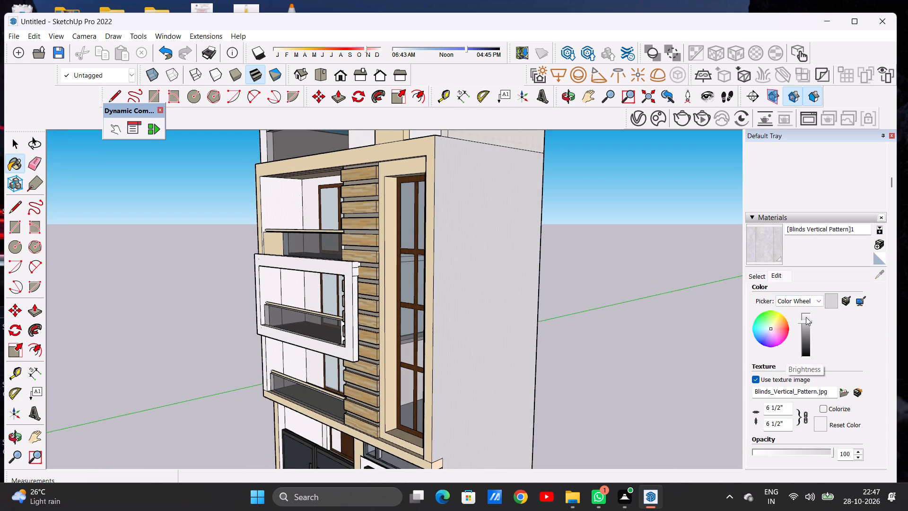
left_click(806, 317)
scroll(520, 326, "up", 2)
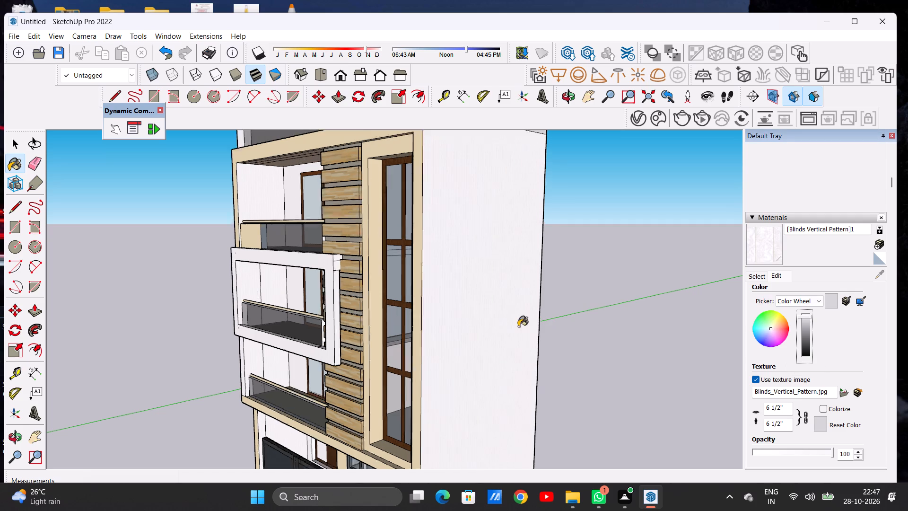
Paint the building's rear wall with the near-white Blinds Vertical Pattern and reapply it to the adjoining right side wall.
scroll(518, 326, "up", 6)
scroll(504, 332, "down", 1)
scroll(504, 332, "up", 3)
scroll(536, 330, "down", 5)
scroll(539, 328, "up", 1)
scroll(541, 326, "down", 11)
middle_click_drag(331, 326, 366, 322)
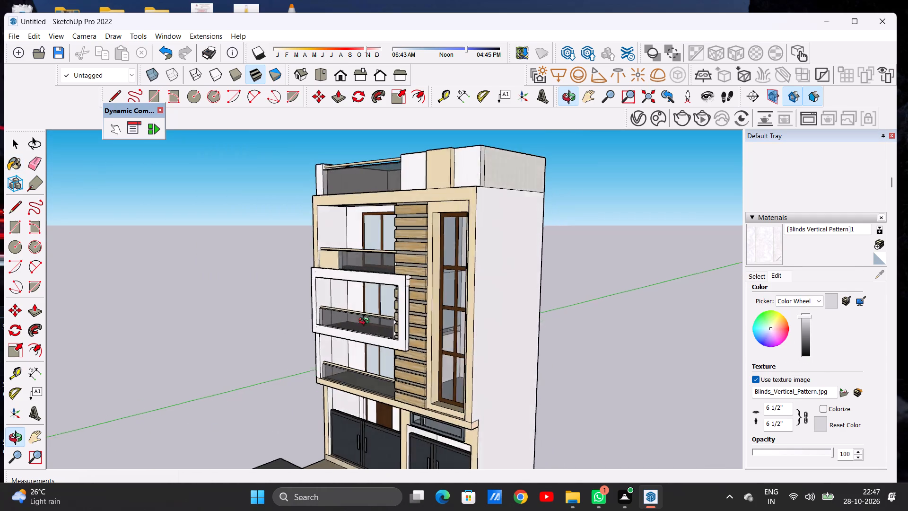
middle_click_drag(366, 322, 260, 321)
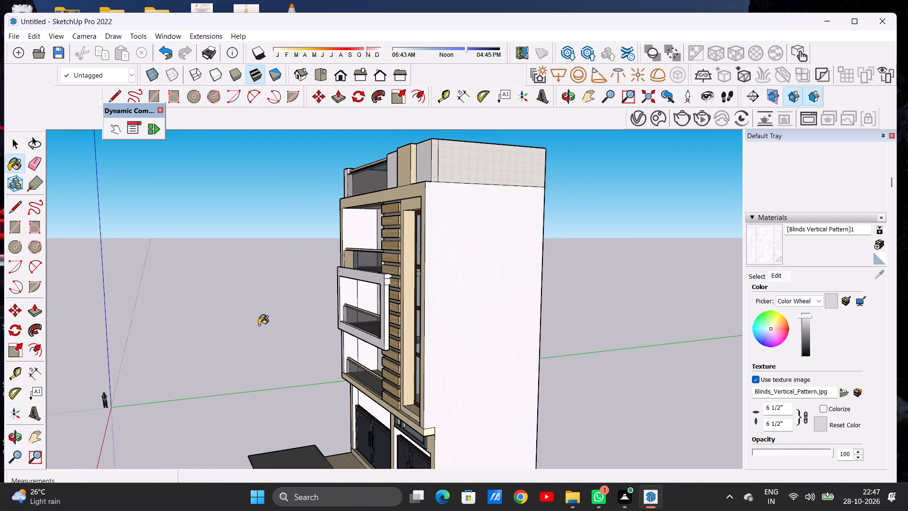
scroll(281, 299, "down", 3)
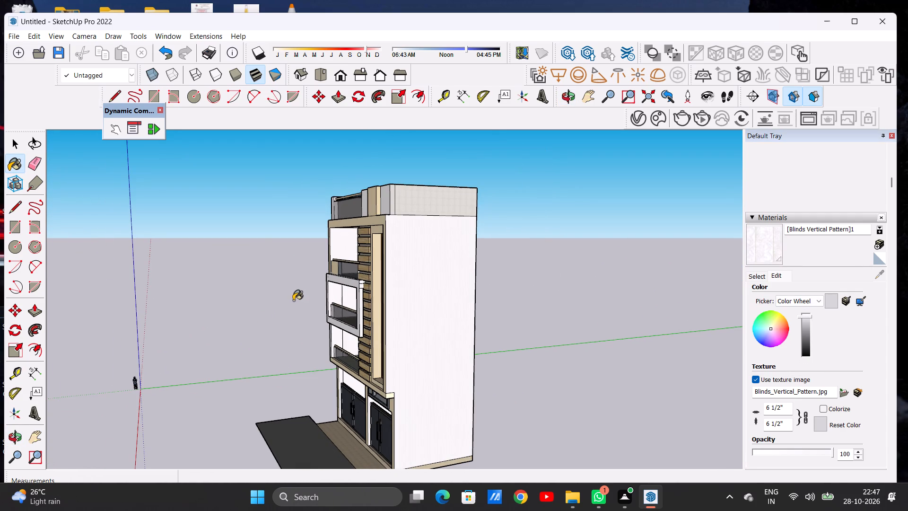
scroll(352, 280, "down", 7)
middle_click_drag(440, 285, 265, 300)
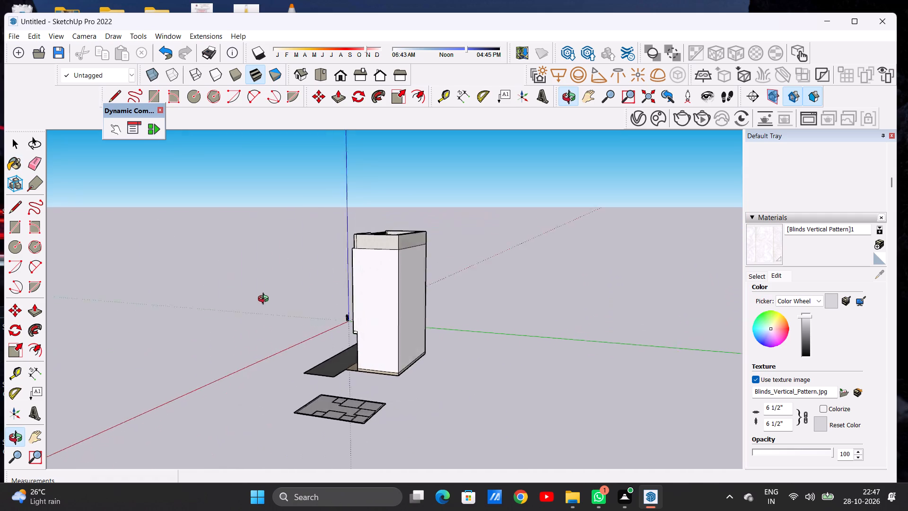
middle_click_drag(265, 300, 240, 333)
scroll(359, 267, "up", 4)
scroll(359, 267, "down", 1)
scroll(426, 264, "up", 11)
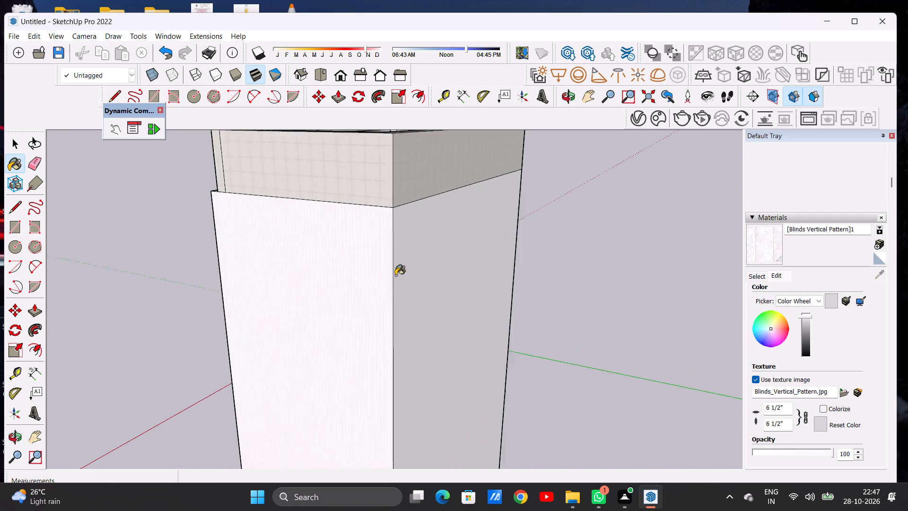
scroll(395, 275, "up", 1)
left_click(396, 268)
left_click(362, 274)
Examine the Blinds Vertical Pattern texture up close at the corner between the right side and rear walls.
scroll(368, 278, "up", 13)
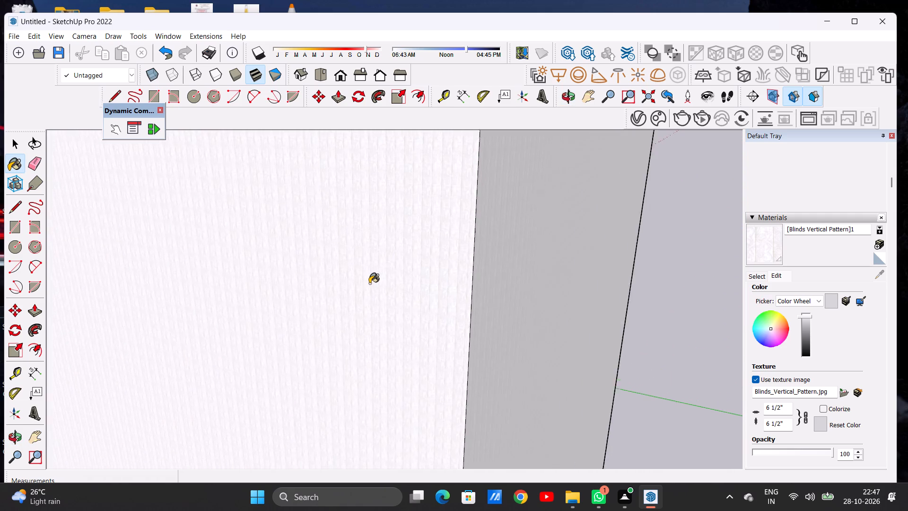
scroll(369, 283, "up", 10)
scroll(376, 297, "down", 7)
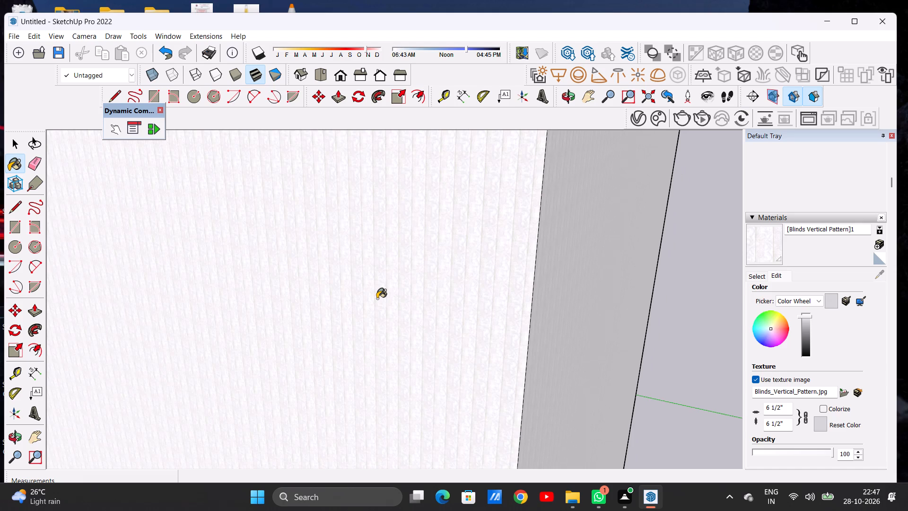
scroll(381, 282, "down", 10)
scroll(380, 282, "up", 1)
scroll(380, 282, "down", 7)
scroll(380, 282, "up", 1)
scroll(380, 282, "down", 5)
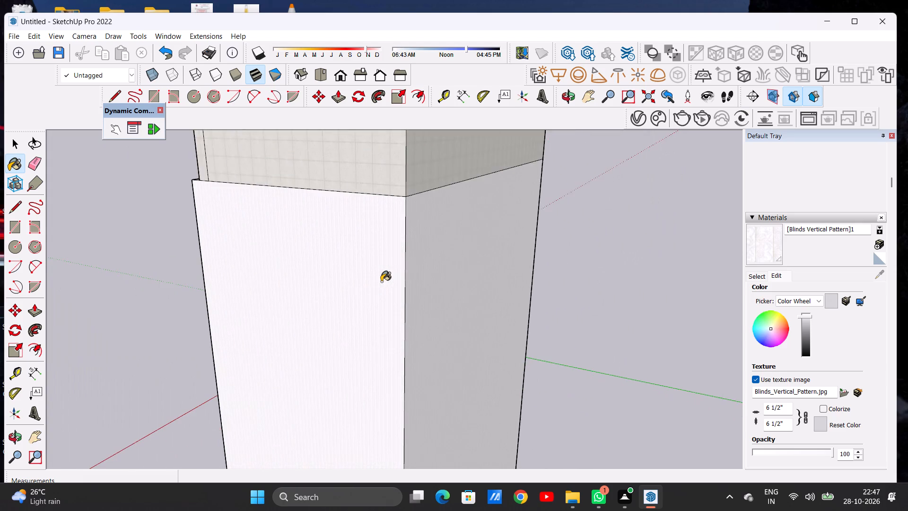
scroll(381, 282, "down", 3)
Reapply Blinds Vertical Pattern to the rear wall and paint the building's left side wall with it.
middle_click_drag(488, 278, 188, 280)
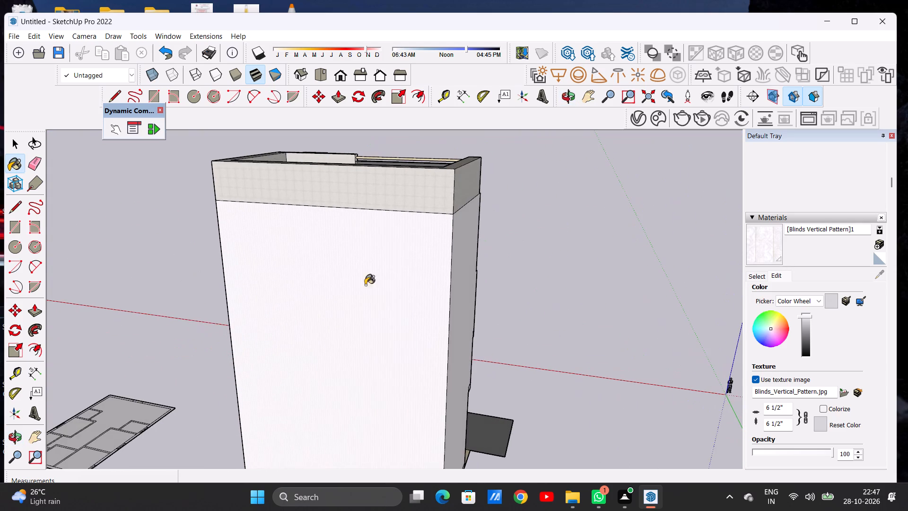
scroll(420, 280, "up", 7)
left_click(418, 280)
scroll(394, 279, "down", 6)
middle_click_drag(413, 277, 322, 255)
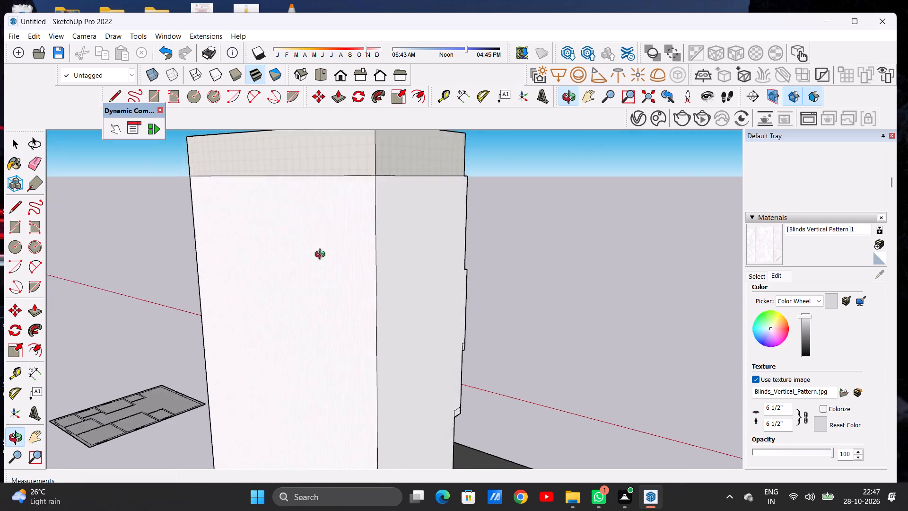
middle_click_drag(322, 255, 295, 262)
left_click(412, 246)
Paint the ground-floor wall between the two brown openings and the adjacent opening's right reveal with Blinds Vertical Pattern.
scroll(398, 272, "down", 9)
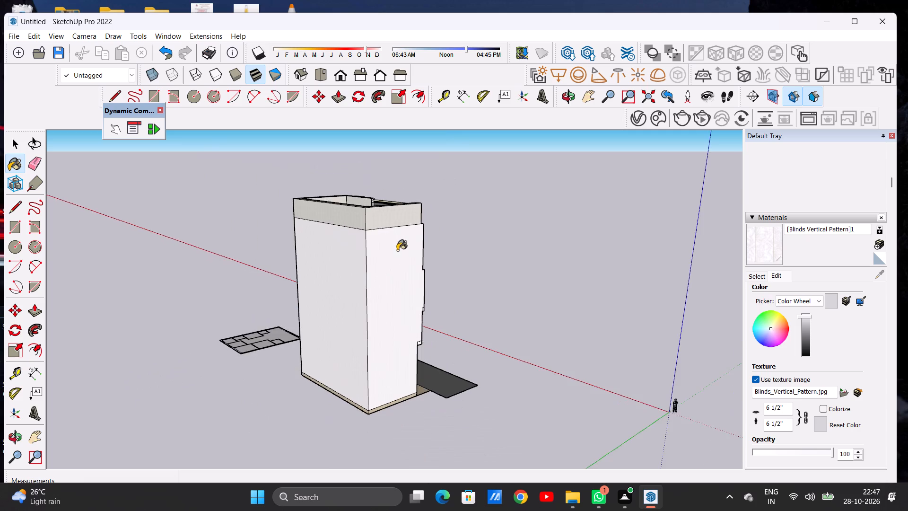
scroll(397, 250, "down", 5)
scroll(405, 302, "up", 4)
scroll(404, 322, "up", 19)
scroll(390, 329, "down", 1)
scroll(390, 329, "up", 4)
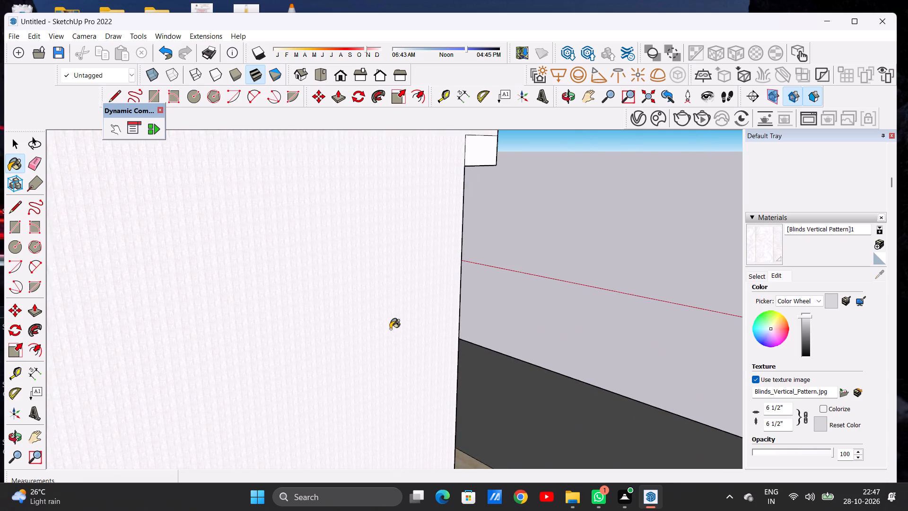
middle_click_drag(411, 319, 123, 317)
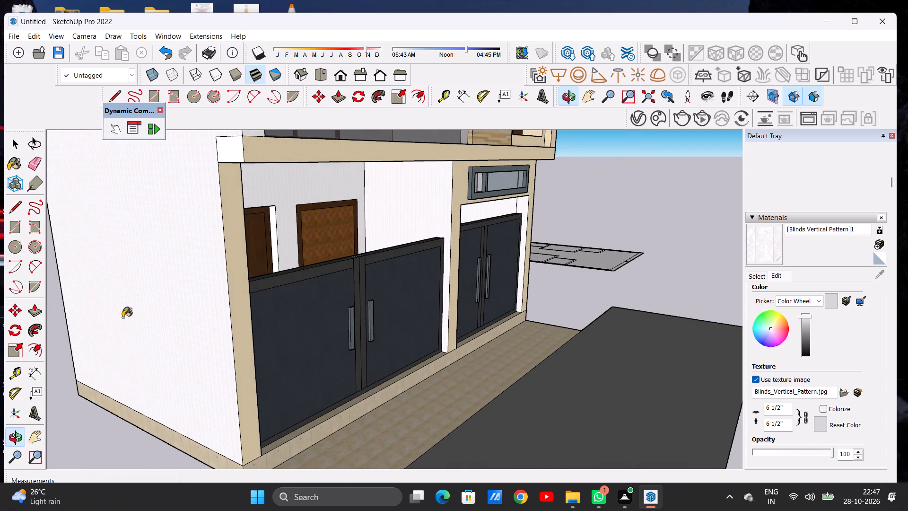
scroll(275, 255, "up", 12)
left_click(291, 238)
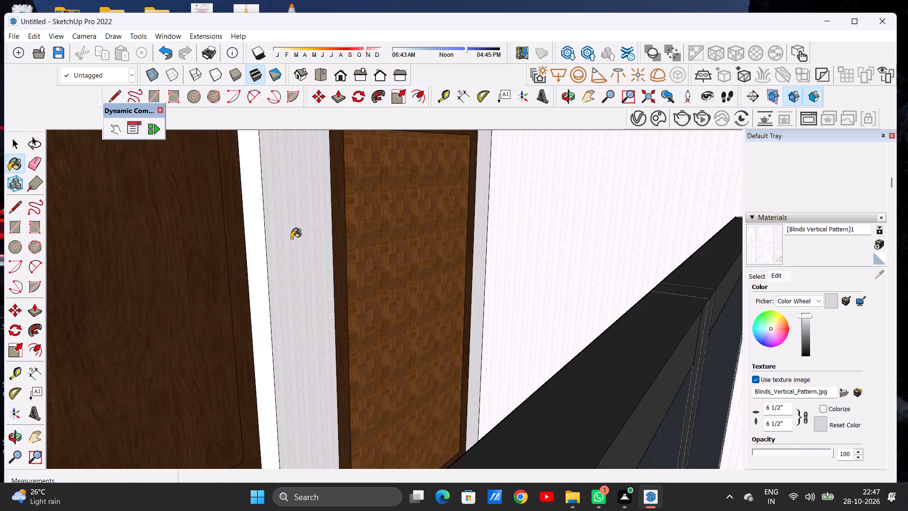
scroll(304, 261, "down", 11)
scroll(291, 284, "up", 17)
scroll(287, 279, "down", 1)
scroll(287, 279, "up", 1)
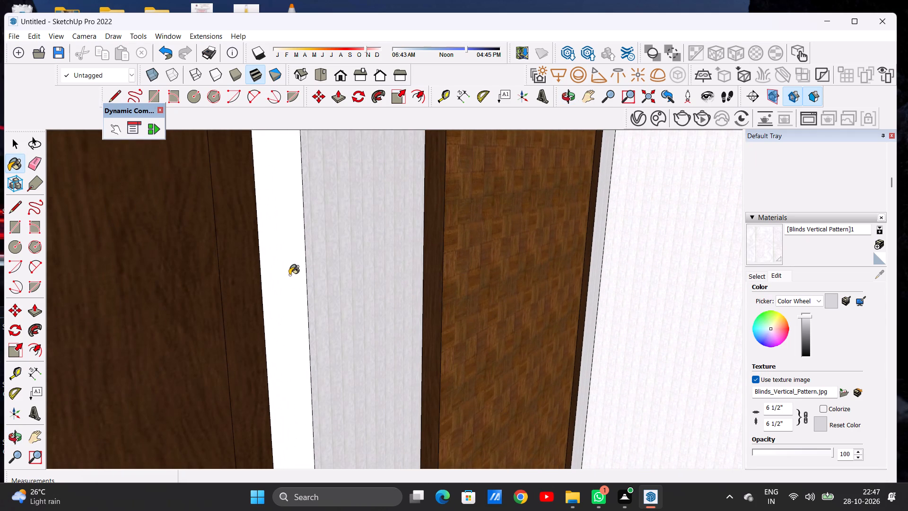
left_click(289, 275)
scroll(301, 294, "down", 19)
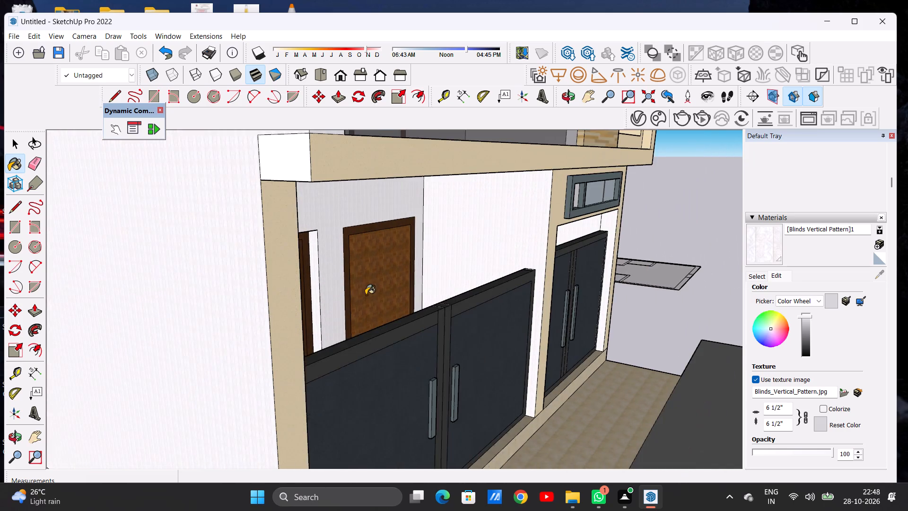
Paint the left, bottom and top reveals of the ground-floor brown-framed opening behind the gates with Blinds Vertical Pattern.
middle_click_drag(358, 294, 106, 308)
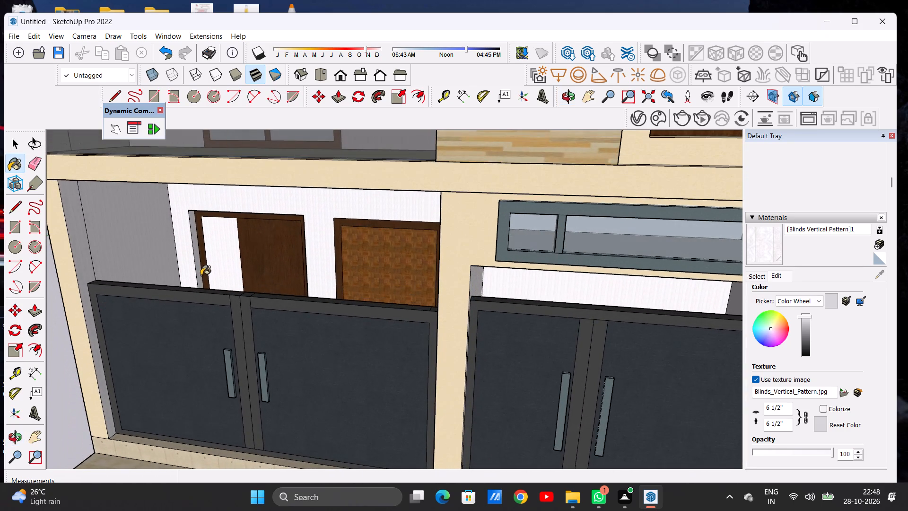
scroll(202, 270, "up", 17)
left_click(193, 266)
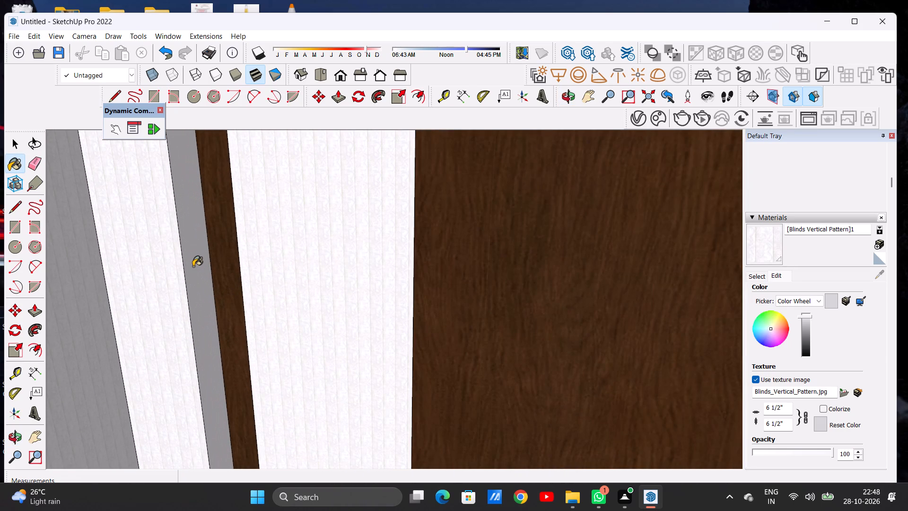
scroll(215, 288, "down", 6)
scroll(266, 320, "down", 5)
middle_click_drag(274, 326, 251, 357)
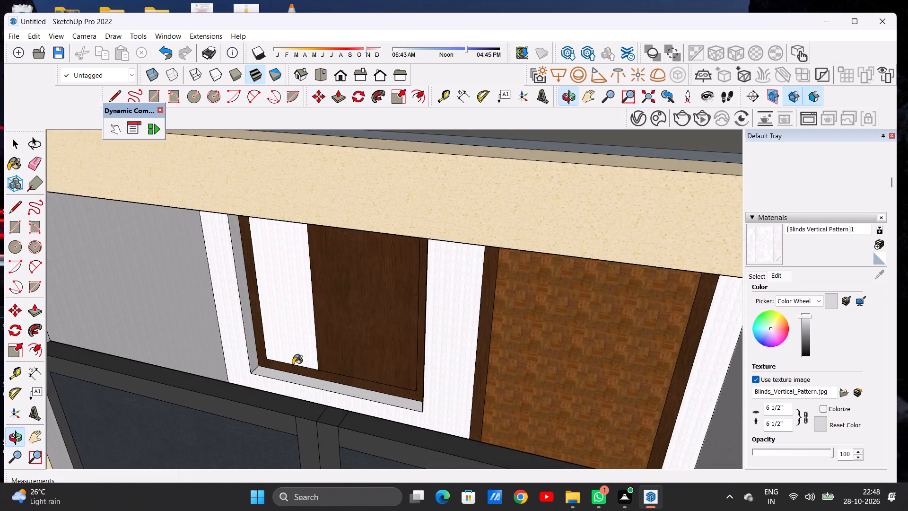
scroll(295, 367, "up", 17)
left_click(281, 390)
scroll(296, 402, "down", 9)
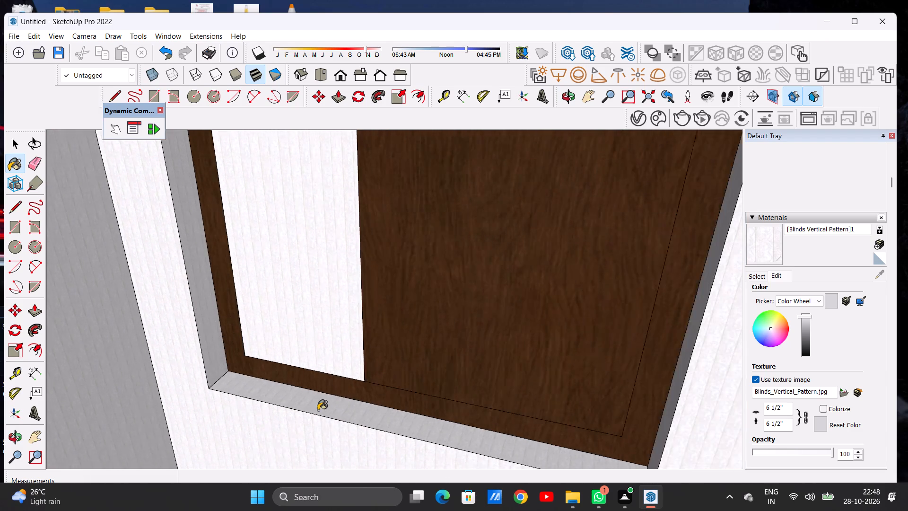
scroll(318, 410, "down", 11)
middle_click_drag(348, 389, 349, 293)
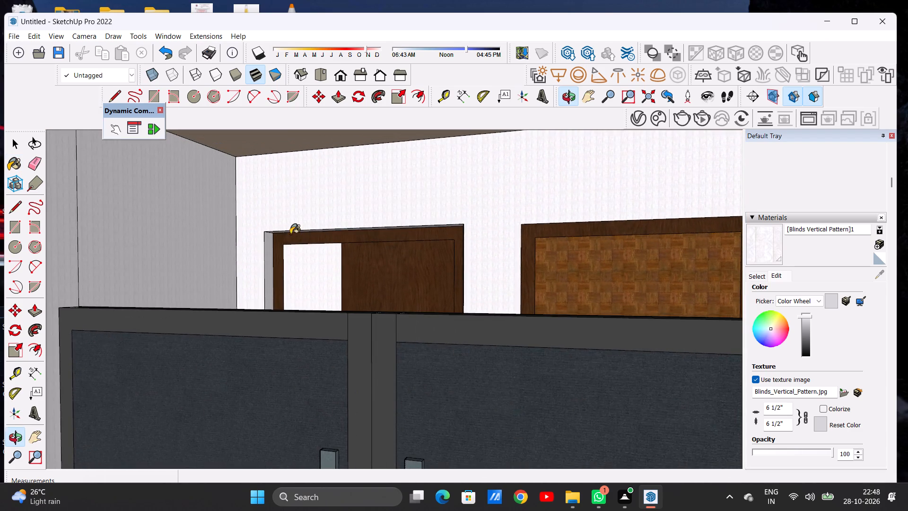
scroll(281, 229, "up", 14)
middle_click_drag(268, 255, 279, 209)
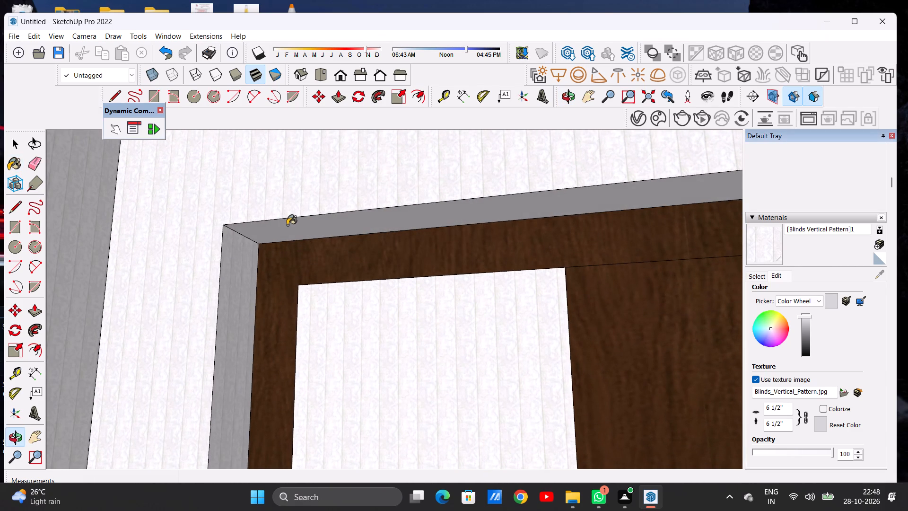
left_click(287, 225)
Examine the front facade and the first-floor balcony walls from the front and at an angle.
scroll(285, 248, "down", 10)
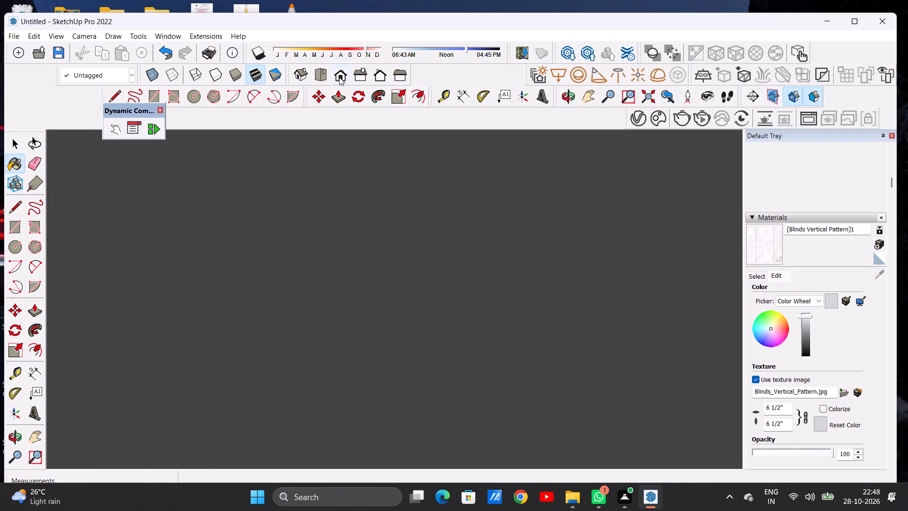
left_click(340, 77)
scroll(344, 256, "down", 20)
scroll(344, 256, "down", 6)
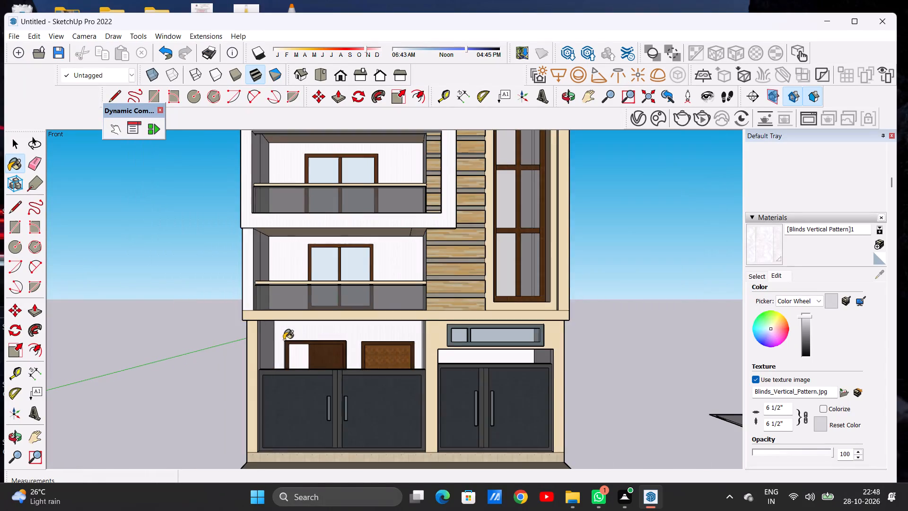
scroll(272, 348, "up", 1)
scroll(272, 349, "down", 2)
scroll(361, 251, "up", 6)
scroll(329, 276, "up", 7)
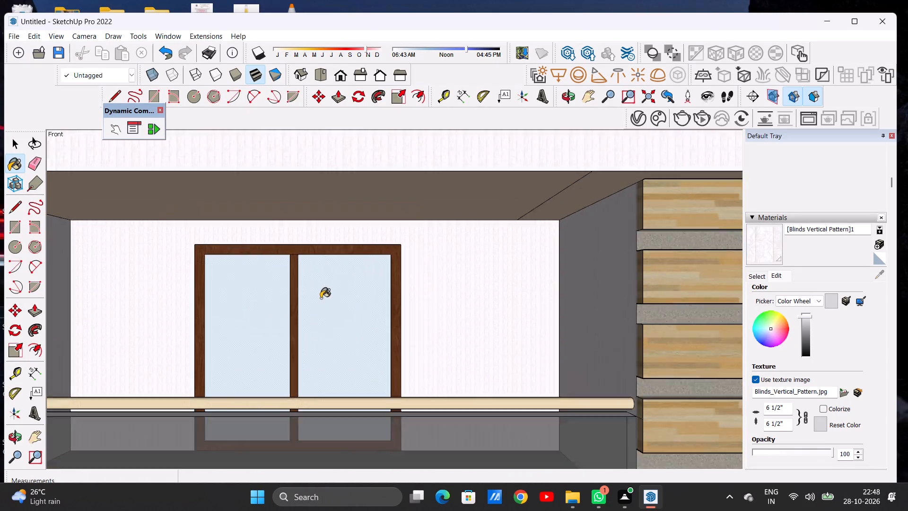
scroll(321, 298, "up", 2)
middle_click_drag(322, 287, 332, 290)
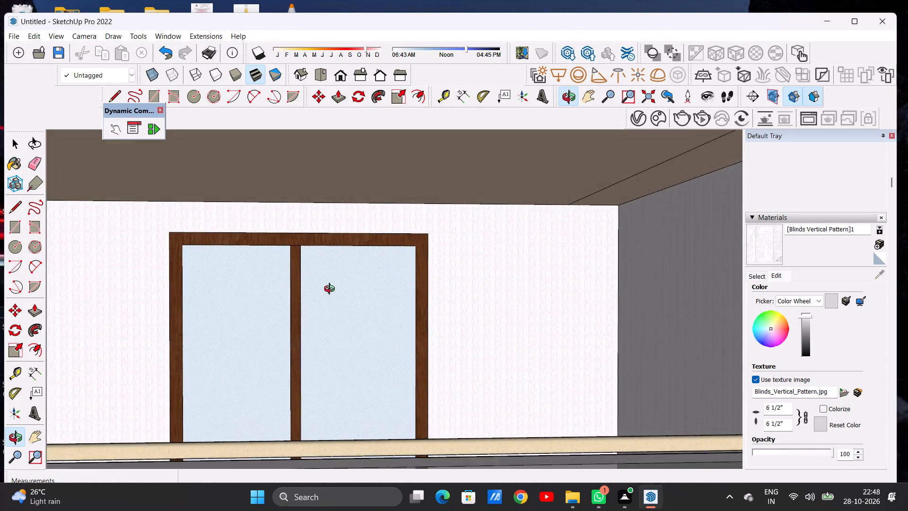
middle_click_drag(332, 290, 319, 292)
scroll(329, 290, "down", 6)
middle_click_drag(334, 290, 535, 287)
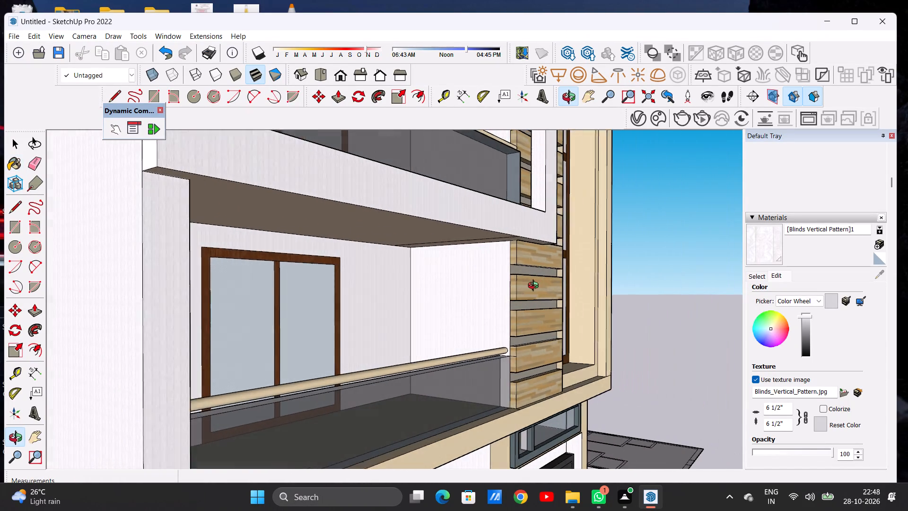
middle_click_drag(535, 287, 315, 281)
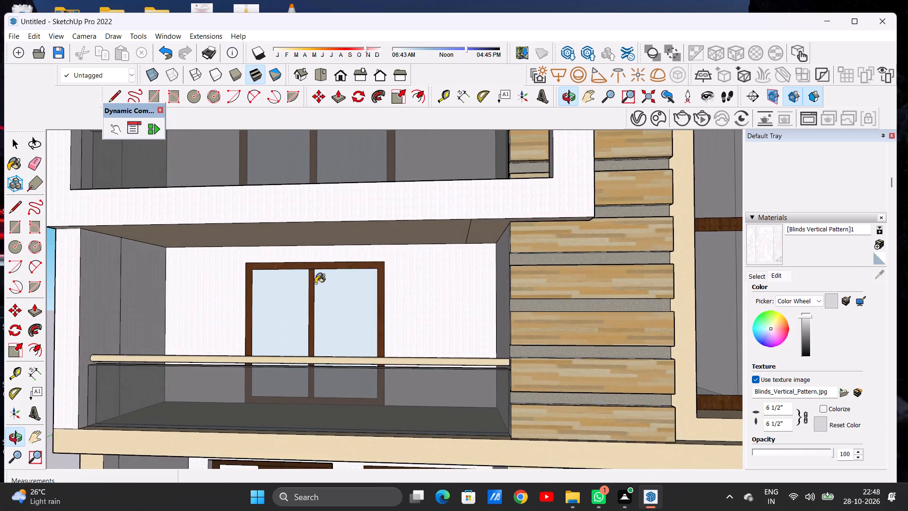
scroll(321, 290, "down", 20)
scroll(321, 290, "down", 1)
scroll(355, 227, "up", 2)
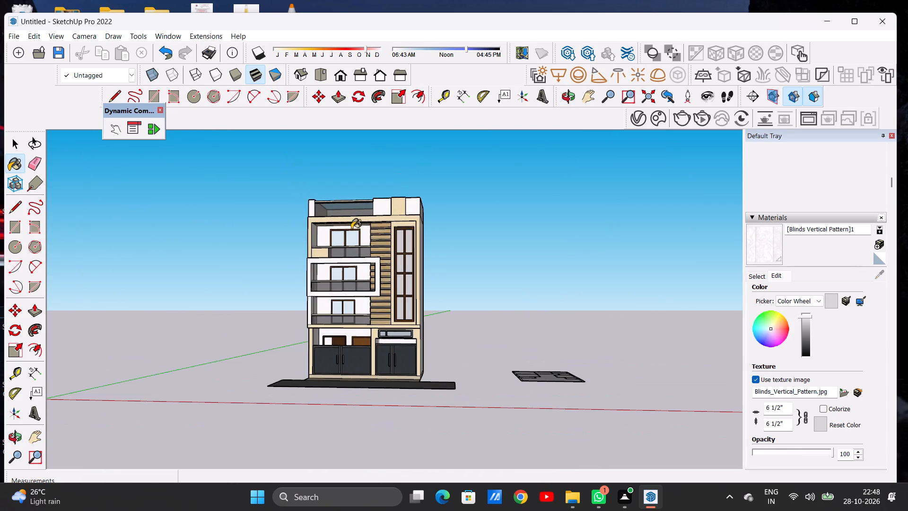
Look over the building front from above, from the roof terrace down to the entrance paving and road slab.
middle_click_drag(354, 234, 372, 316)
scroll(384, 223, "up", 6)
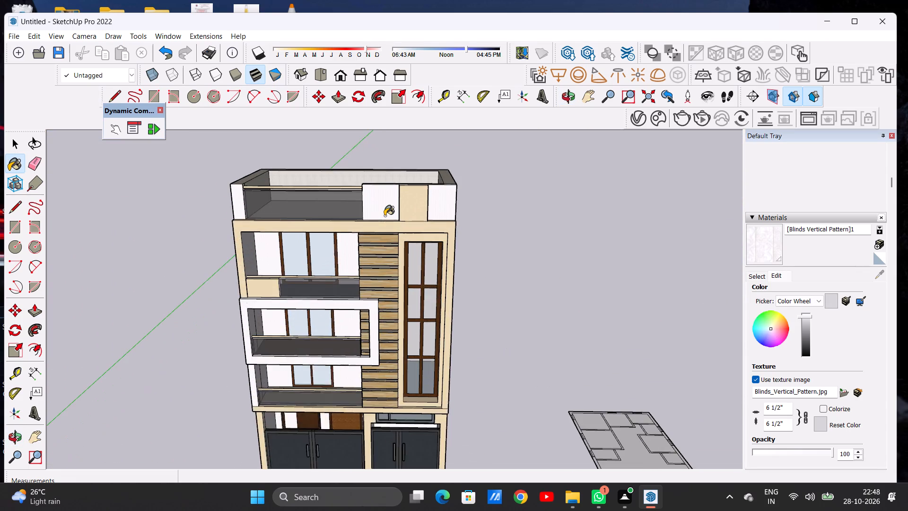
scroll(384, 216, "up", 1)
key("space")
scroll(385, 216, "down", 2)
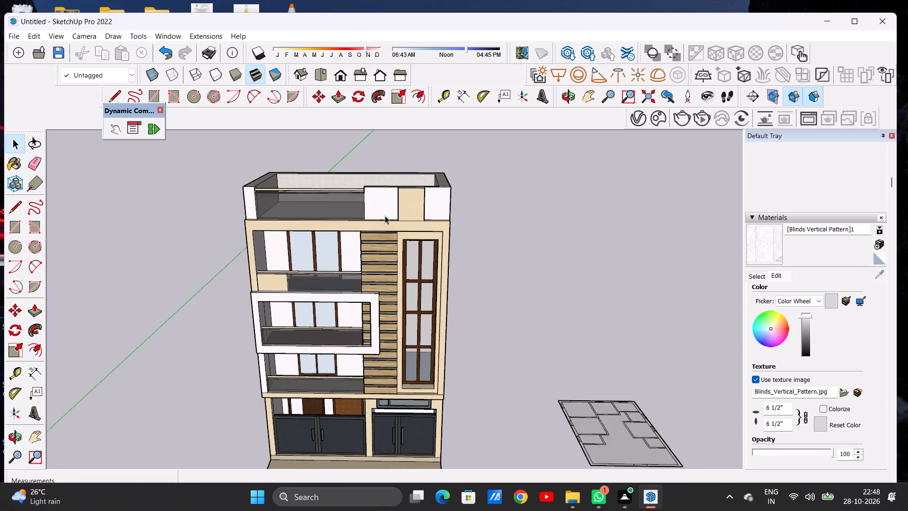
scroll(385, 216, "down", 8)
scroll(349, 419, "up", 5)
middle_click_drag(360, 365, 362, 394)
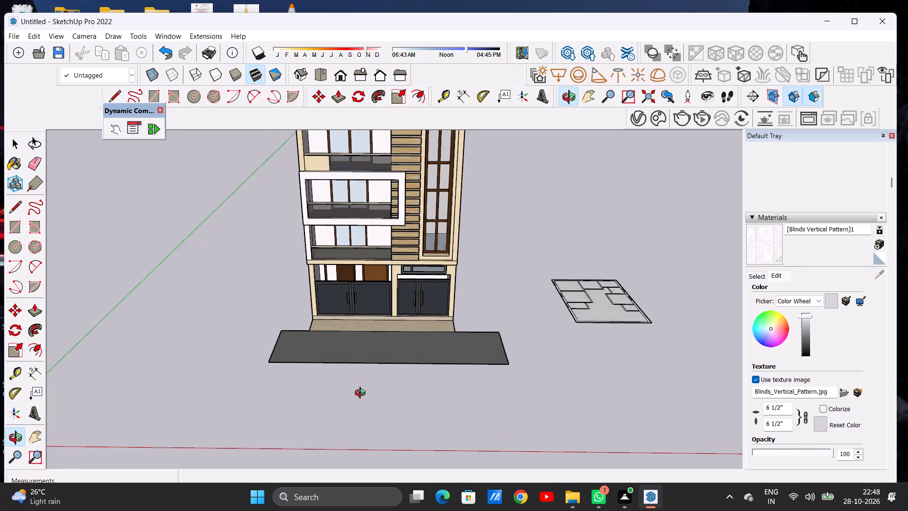
middle_click_drag(362, 394, 358, 445)
scroll(353, 361, "up", 7)
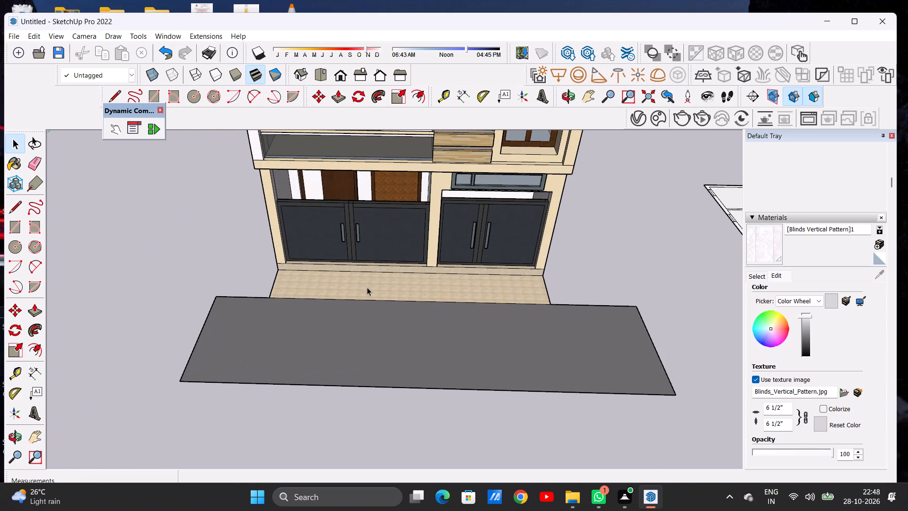
middle_click_drag(363, 315, 353, 289)
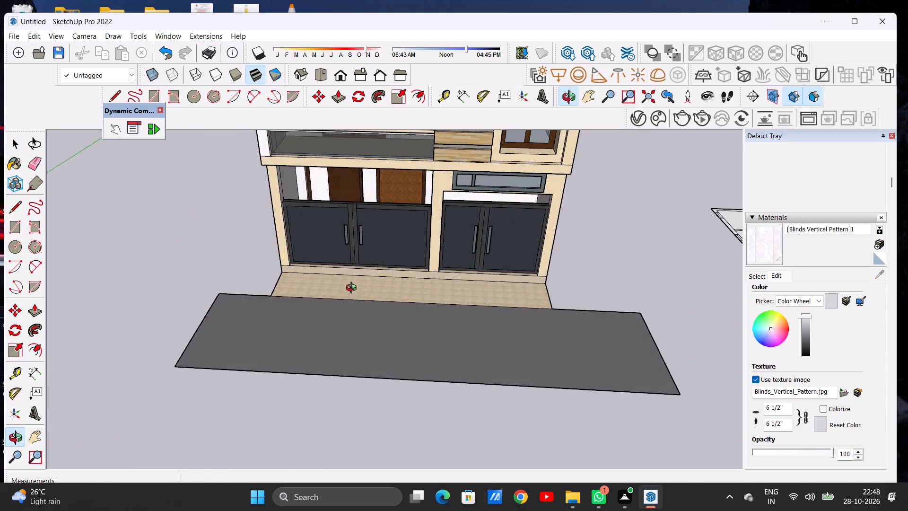
middle_click_drag(353, 289, 353, 285)
scroll(349, 354, "down", 7)
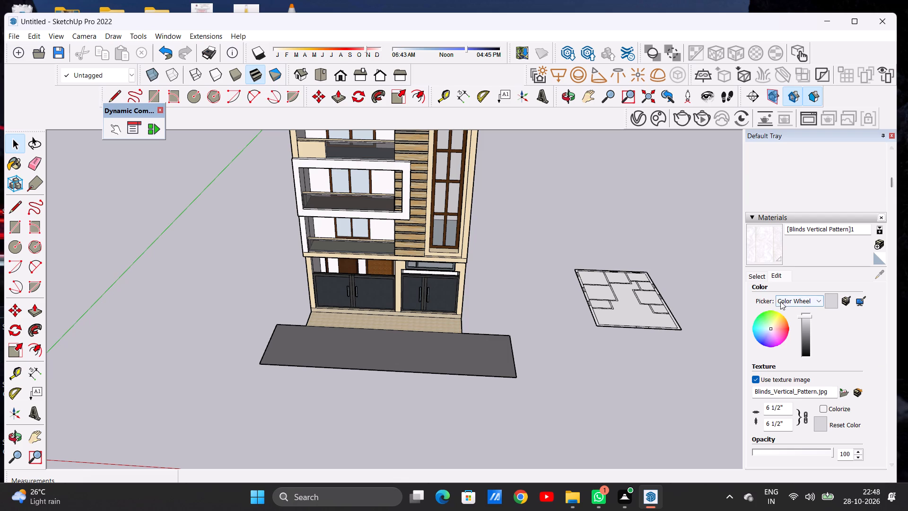
Paint the ground-floor floor area behind the gates with Carpet Pattern Squares Multi from the Carpet, Fabrics, Leathers collection.
left_click(754, 279)
left_click(804, 291)
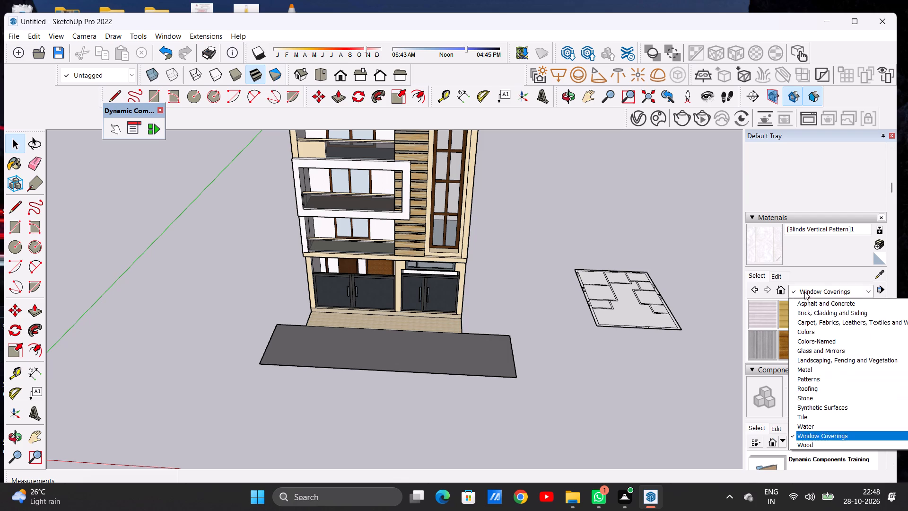
left_click(809, 320)
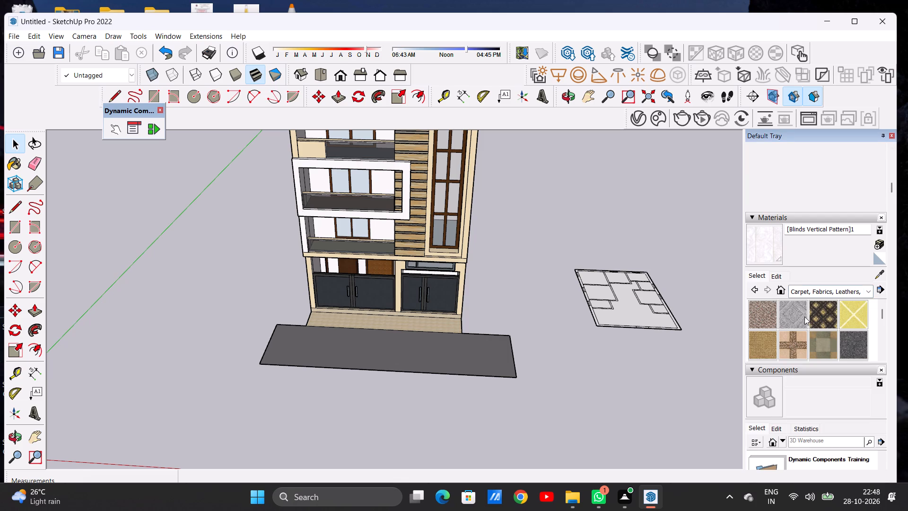
scroll(807, 334, "down", 2)
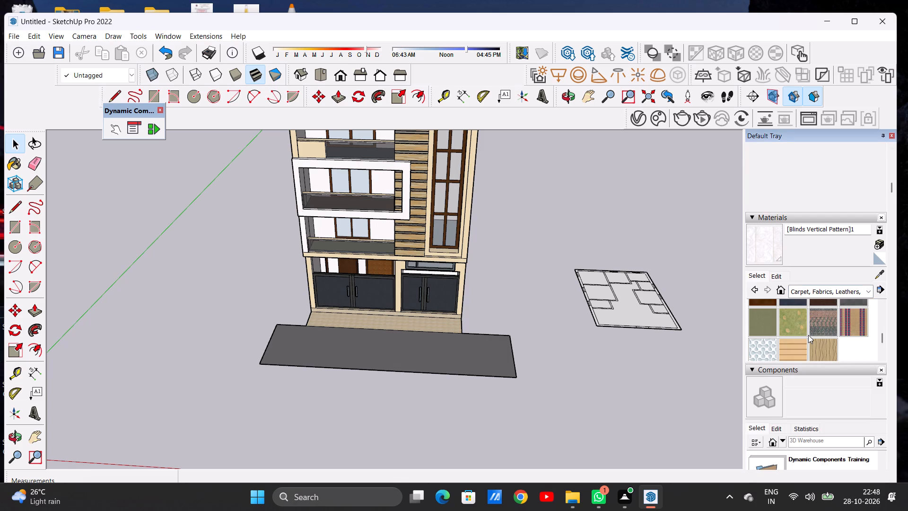
scroll(801, 345, "down", 1)
scroll(801, 345, "up", 1)
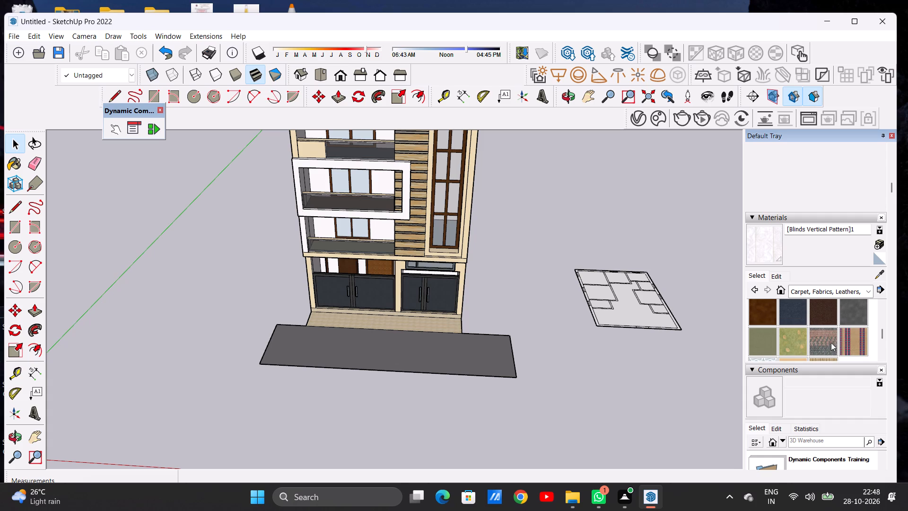
scroll(809, 345, "down", 1)
scroll(808, 342, "up", 2)
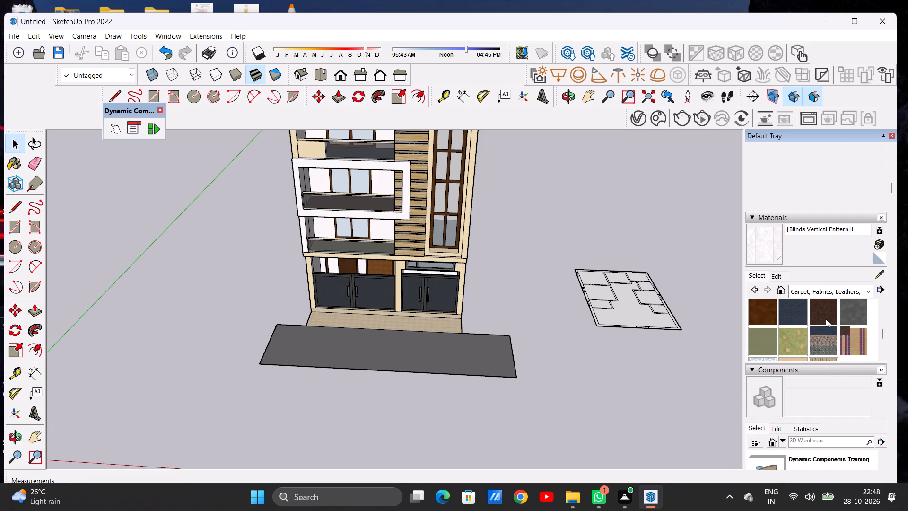
left_click(825, 312)
middle_click_drag(355, 282, 261, 345)
scroll(355, 286, "up", 3)
scroll(355, 286, "down", 1)
scroll(355, 286, "up", 20)
scroll(355, 286, "up", 2)
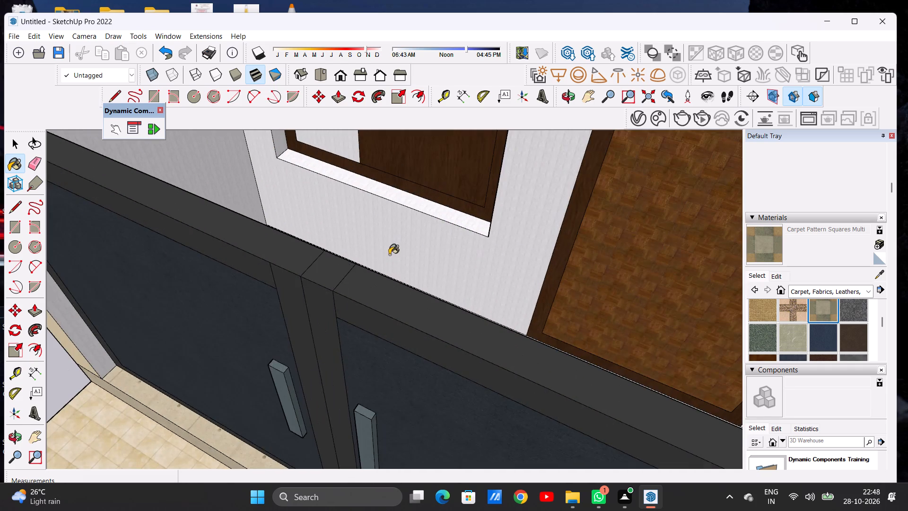
middle_click_drag(388, 255, 367, 283)
left_click(370, 283)
scroll(387, 302, "up", 15)
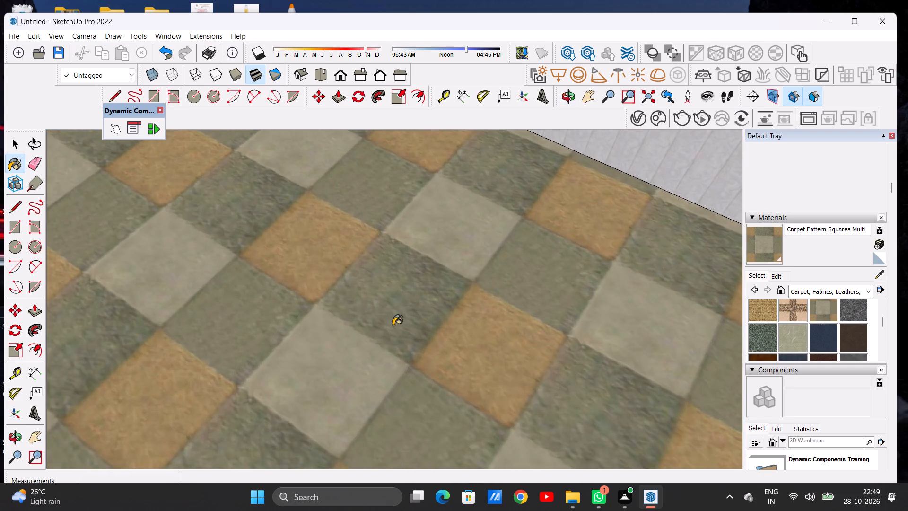
Look over the gates, balconies and front facade, from close range and from a distance, down to the road slab.
scroll(395, 325, "down", 14)
scroll(398, 325, "up", 1)
scroll(398, 325, "down", 5)
scroll(402, 321, "up", 1)
scroll(402, 322, "down", 7)
scroll(402, 323, "up", 1)
scroll(402, 323, "down", 20)
scroll(402, 323, "down", 1)
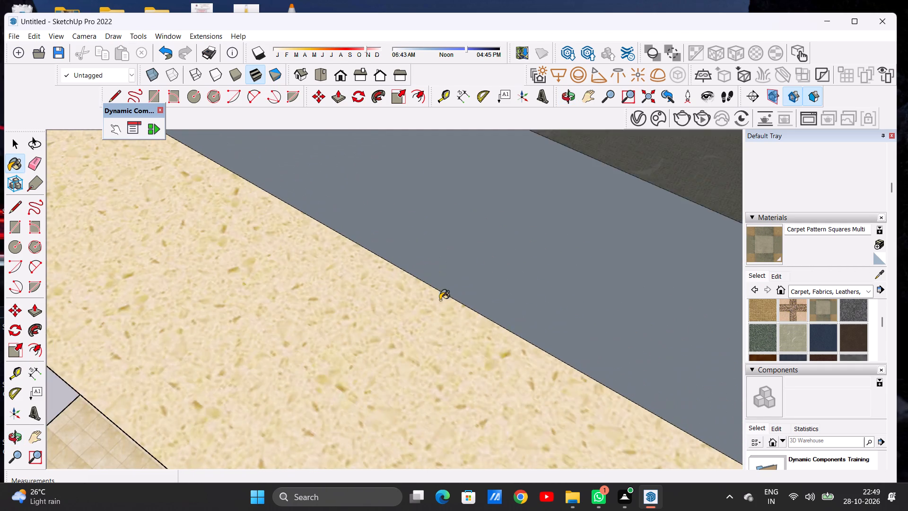
scroll(440, 300, "down", 5)
scroll(456, 291, "up", 1)
scroll(462, 290, "down", 8)
scroll(463, 287, "up", 1)
scroll(463, 287, "down", 20)
scroll(491, 264, "up", 1)
scroll(483, 255, "down", 15)
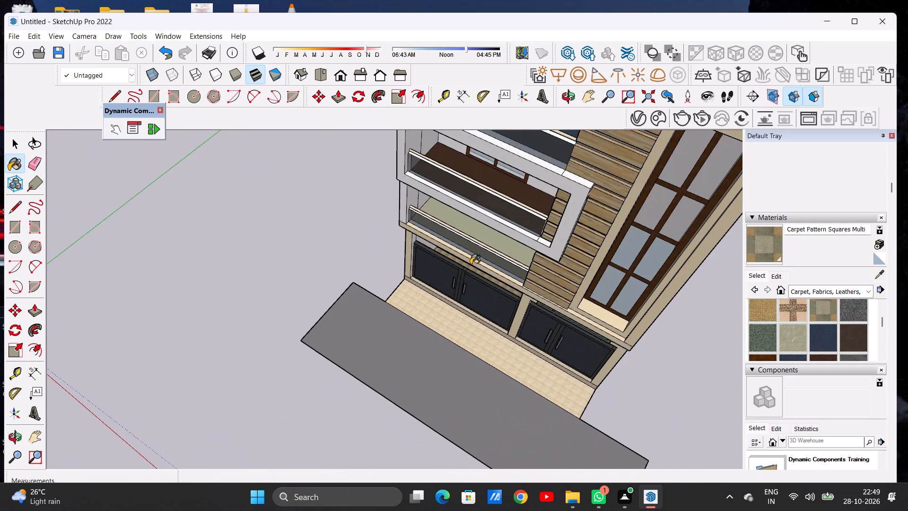
middle_click_drag(485, 317, 558, 204)
middle_click_drag(474, 351, 501, 275)
scroll(508, 278, "down", 5)
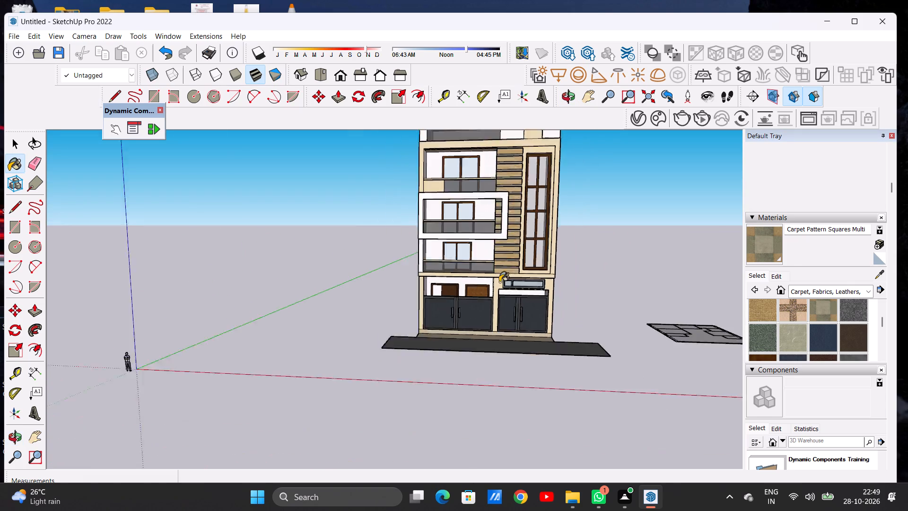
scroll(499, 282, "down", 2)
middle_click_drag(432, 311, 453, 396)
scroll(533, 330, "up", 6)
scroll(535, 331, "down", 1)
key("space")
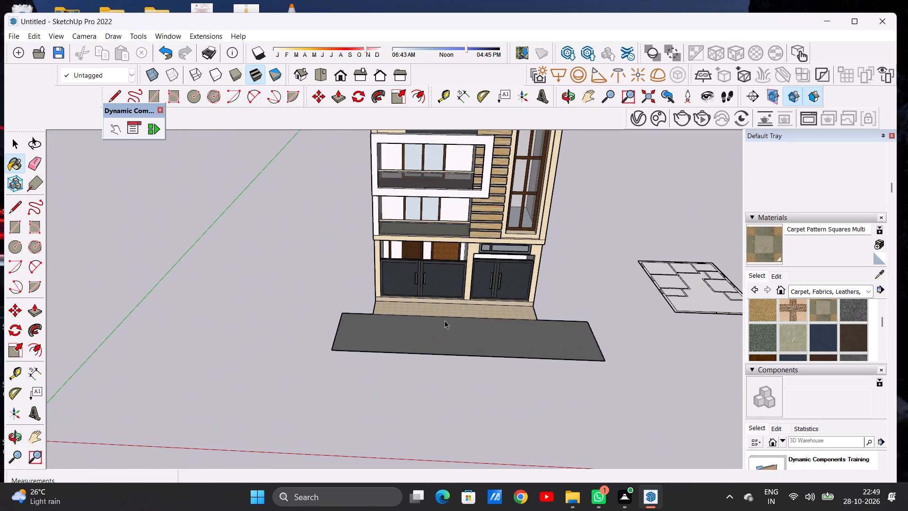
Draw a lane-marking rectangle about 16' 8" by 2' 11" near one end of the road slab in front of the gates.
scroll(310, 283, "down", 8)
middle_click_drag(367, 293, 384, 403)
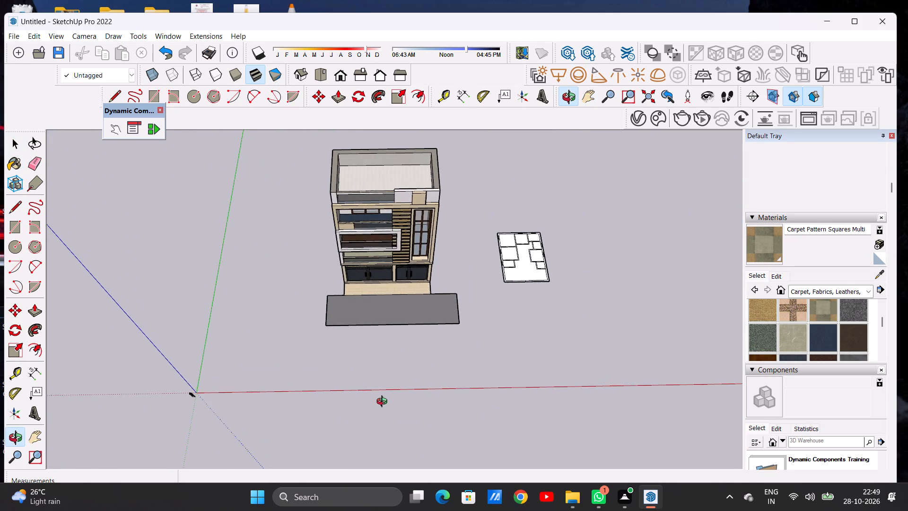
middle_click_drag(384, 403, 378, 405)
scroll(360, 310, "up", 11)
middle_click_drag(393, 306, 406, 302)
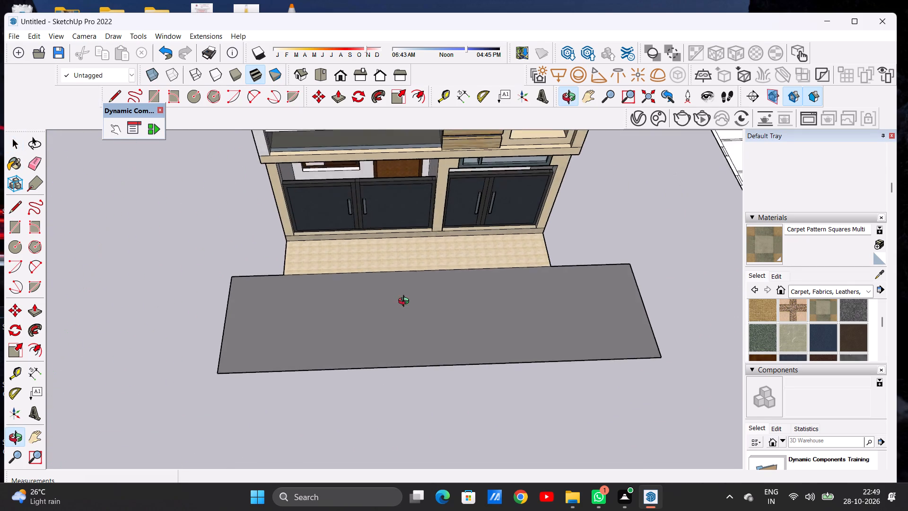
middle_click_drag(406, 302, 392, 318)
scroll(438, 308, "up", 1)
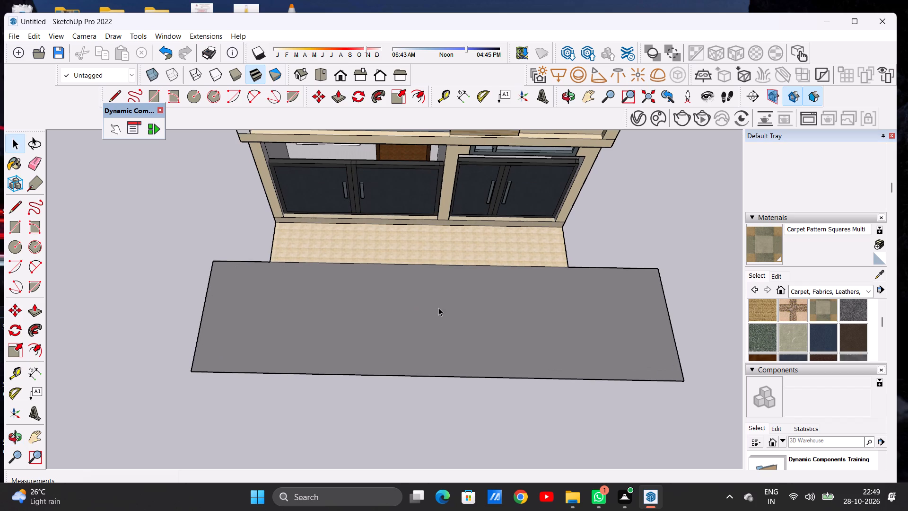
key("r")
scroll(319, 311, "up", 1)
scroll(220, 307, "up", 2)
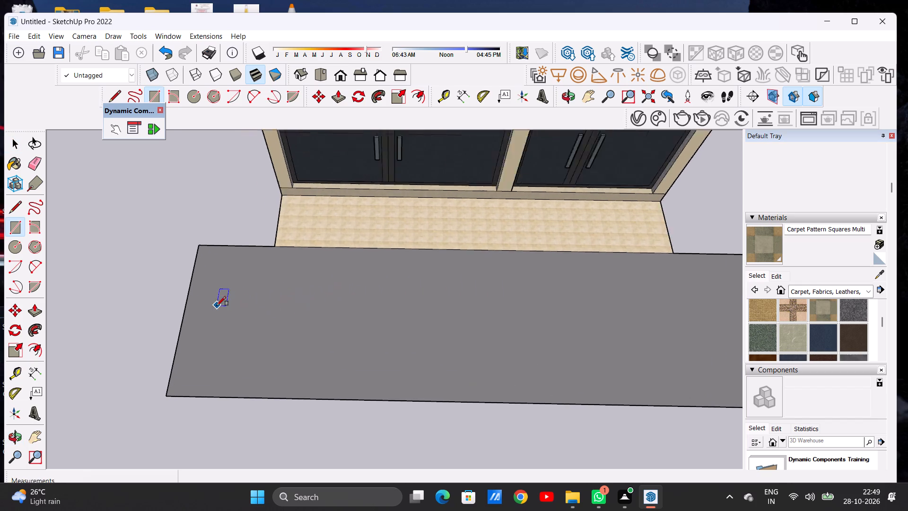
scroll(217, 306, "up", 2)
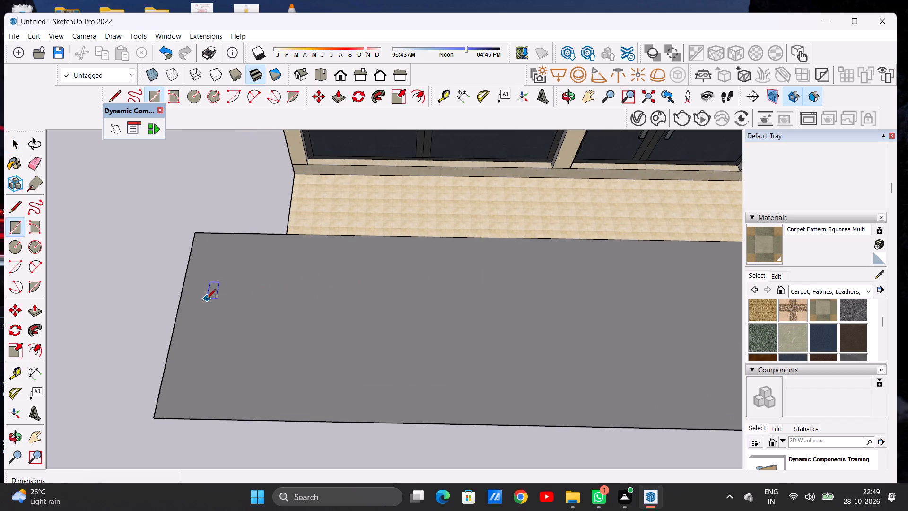
left_click(207, 299)
left_click(199, 326)
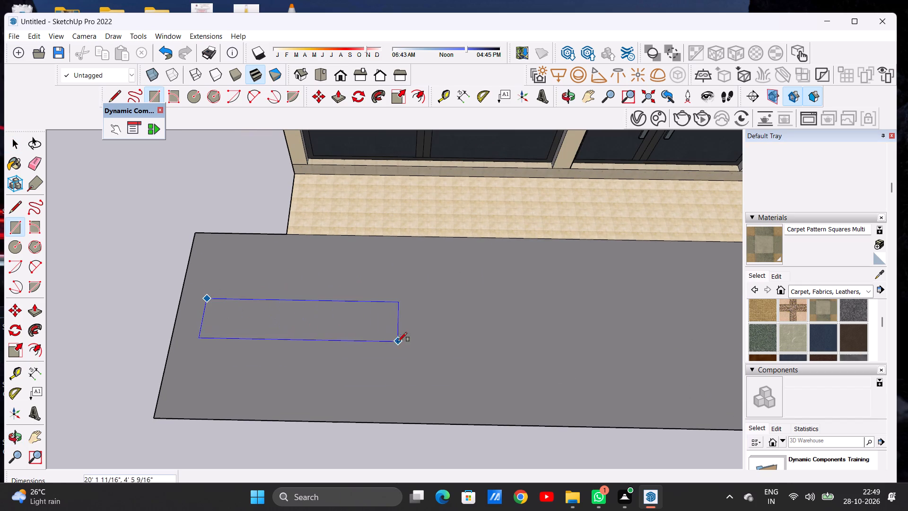
scroll(350, 346, "down", 11)
scroll(378, 341, "up", 6)
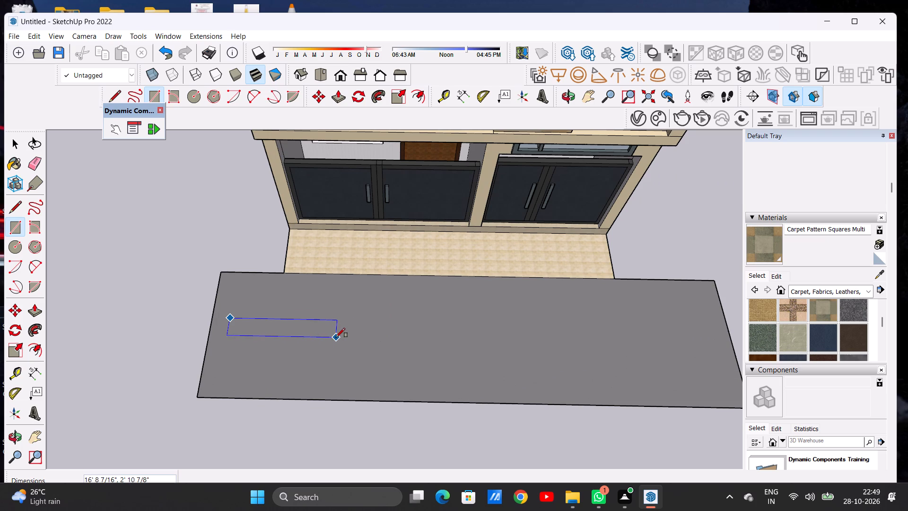
left_click(336, 337)
key("space")
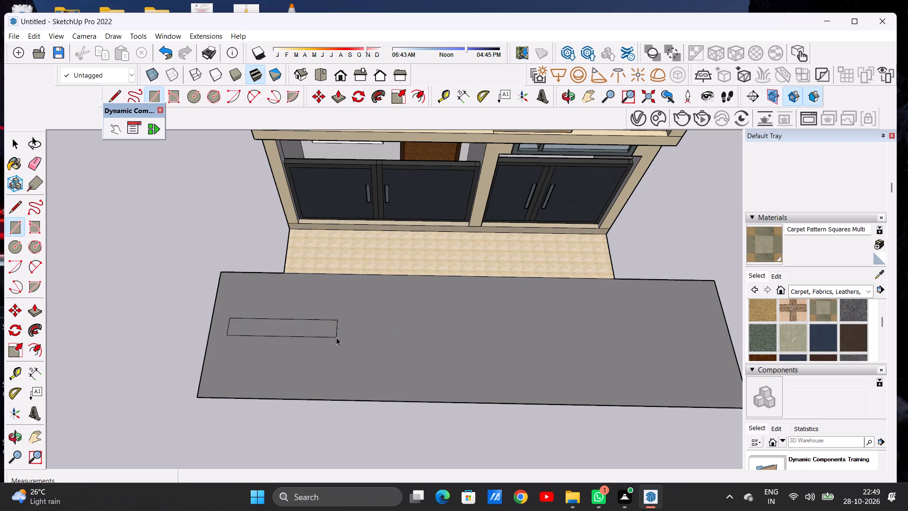
Move the lane-marking rectangle about 2' 2" across the road slab, away from the building.
scroll(321, 330, "up", 4)
double_click(321, 330)
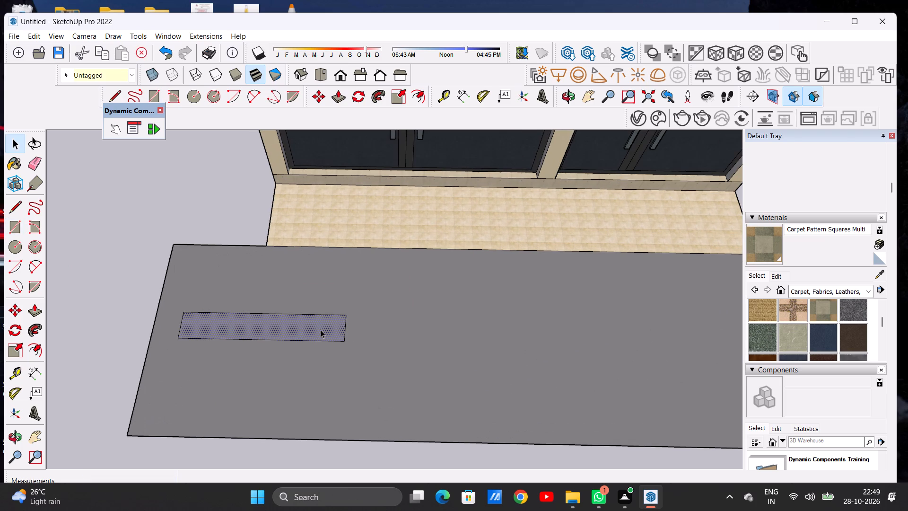
key("m")
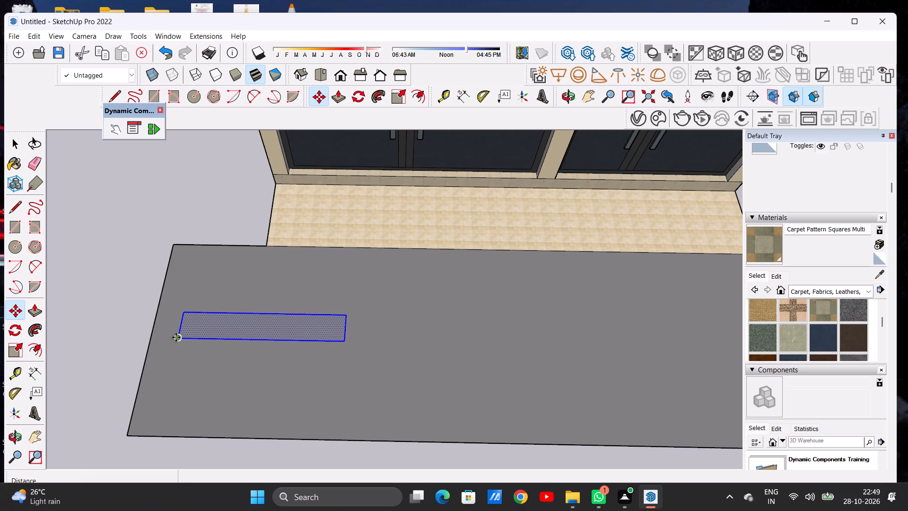
left_click(176, 337)
left_click(170, 358)
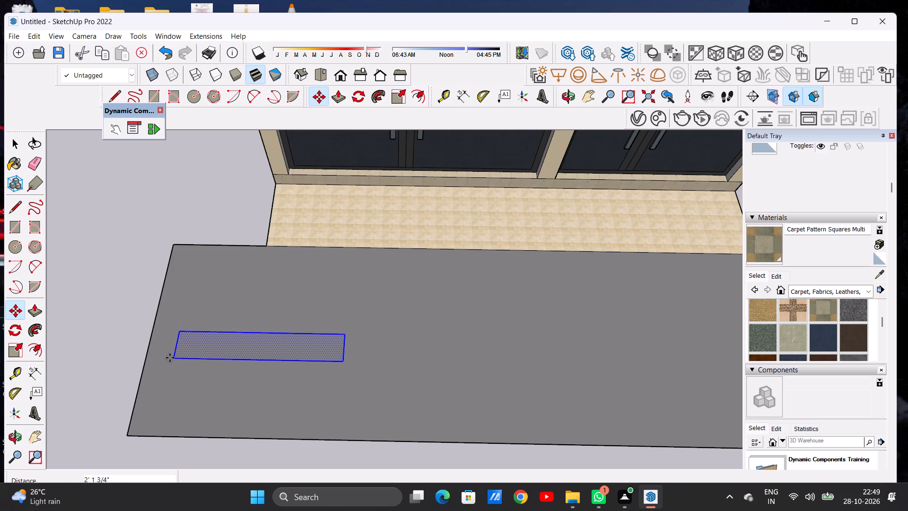
Copy the lane-marking rectangle twice along the length of the road slab, at spacings of about 25' and 28'.
scroll(303, 361, "down", 6)
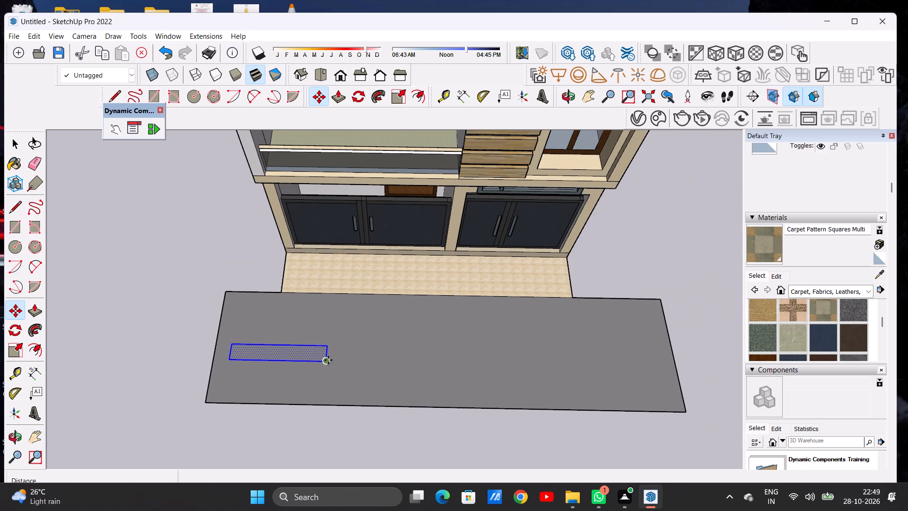
left_click(328, 360)
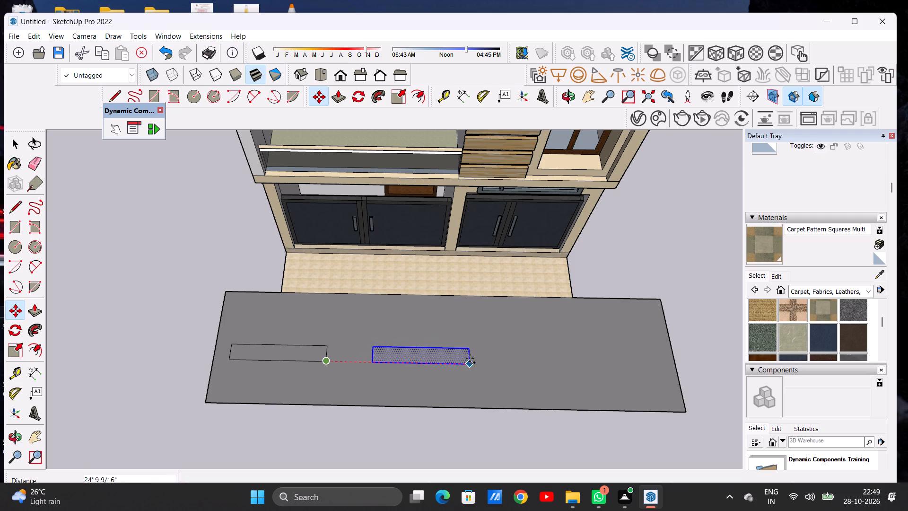
left_click(472, 362)
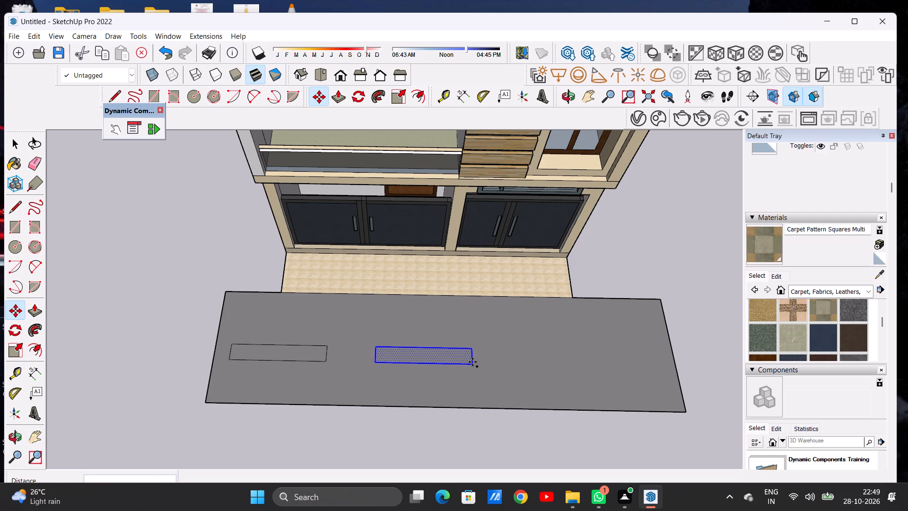
left_click(472, 362)
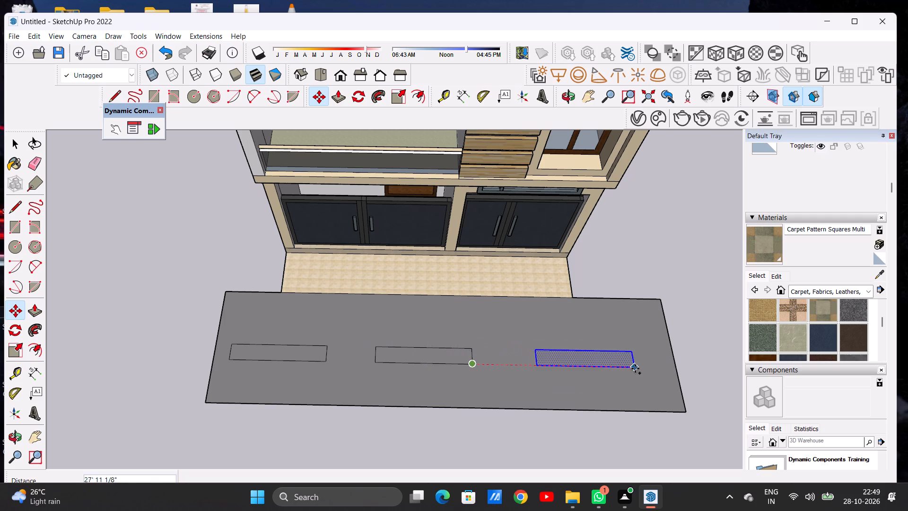
left_click(635, 369)
key("space")
left_click(661, 255)
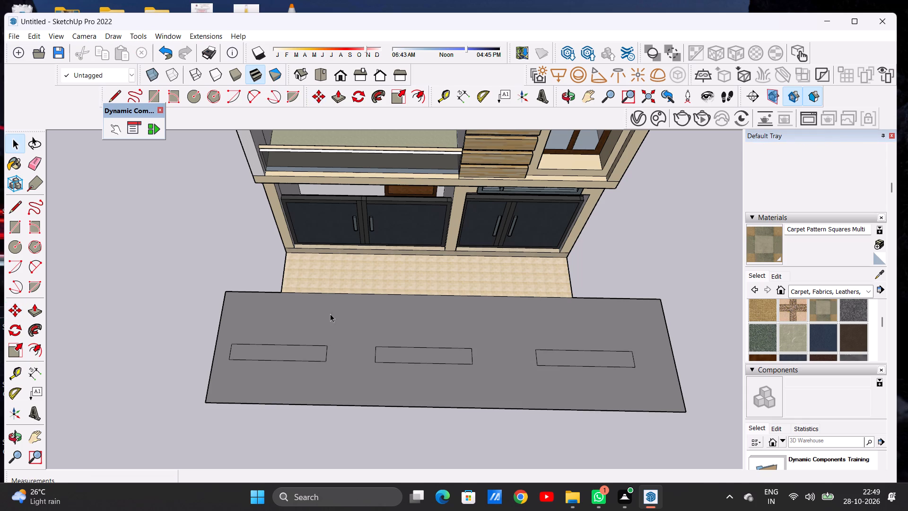
Examine the marked road slab, entrance paving and building side wall from above, the front and the side.
scroll(296, 327, "down", 4)
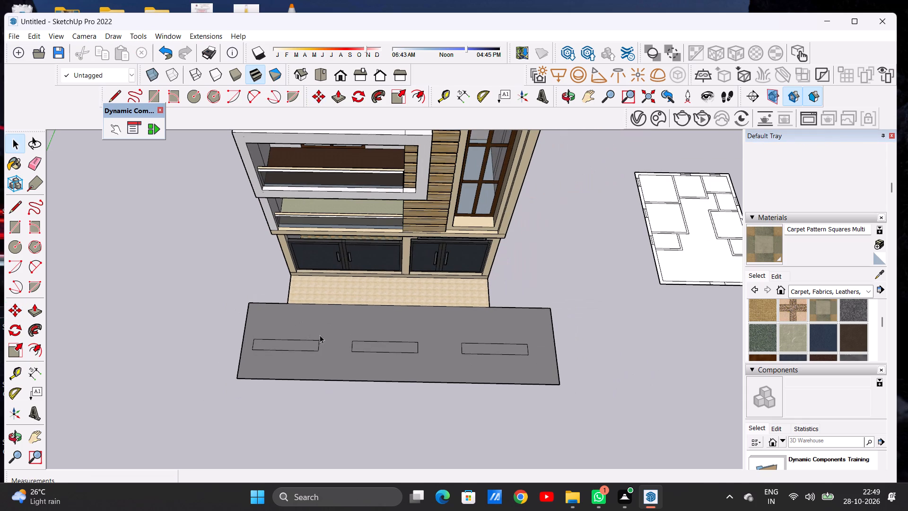
scroll(285, 302, "up", 4)
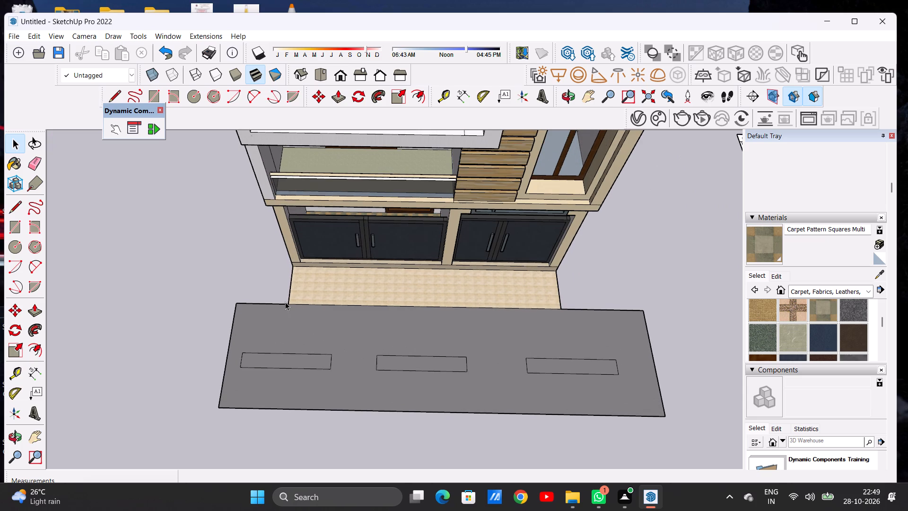
scroll(315, 335, "down", 2)
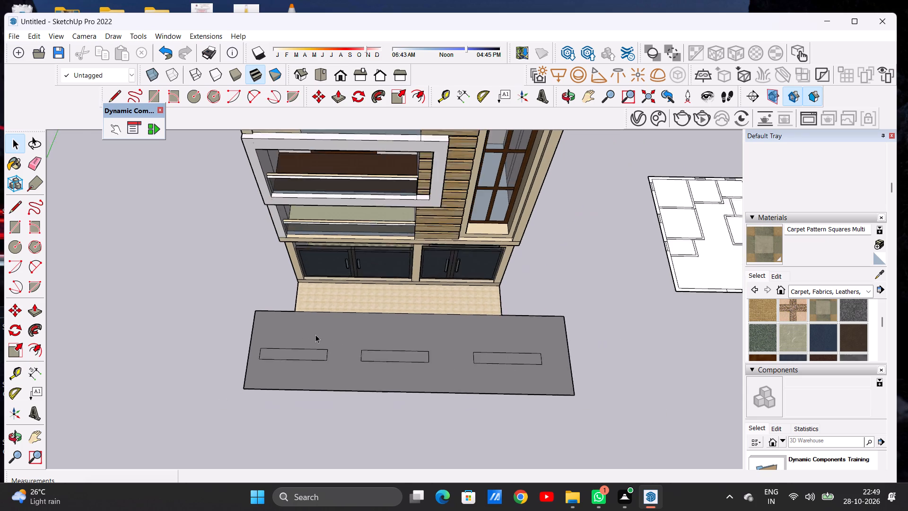
scroll(315, 335, "down", 2)
middle_click_drag(336, 362, 358, 273)
scroll(292, 346, "up", 6)
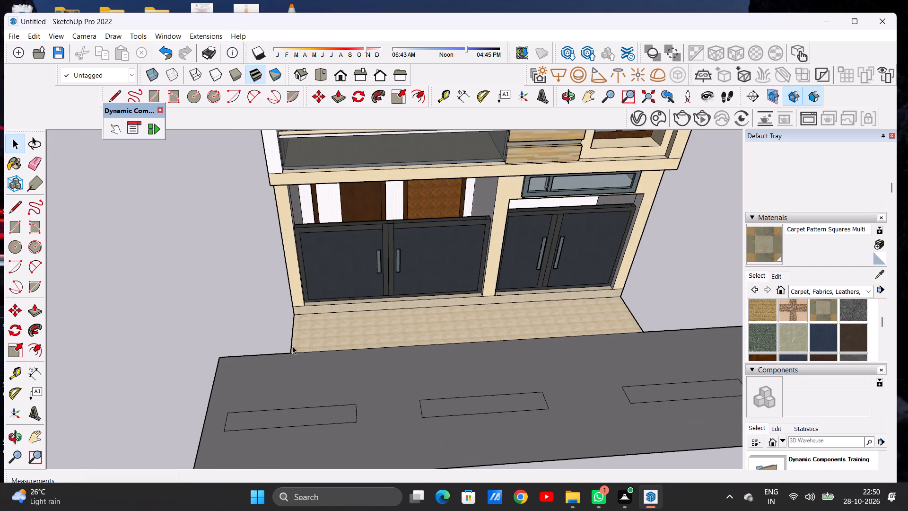
scroll(379, 333, "down", 5)
middle_click_drag(293, 329, 392, 370)
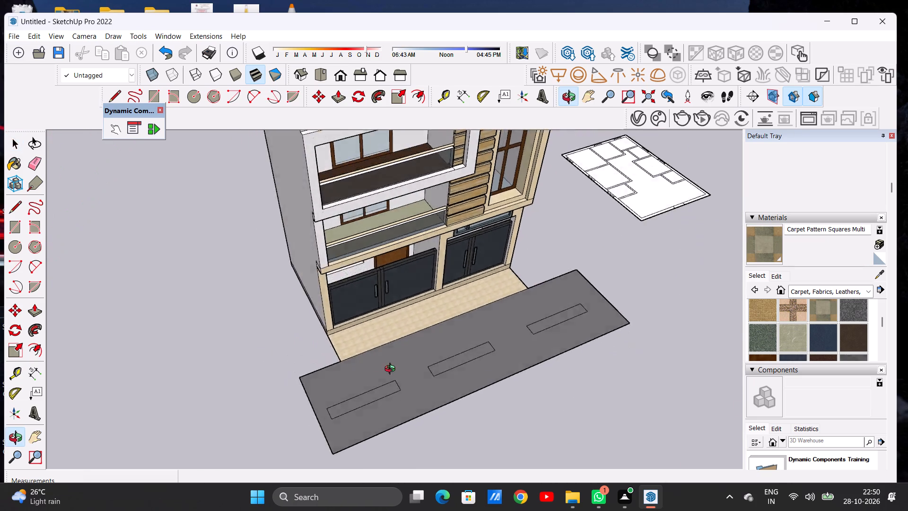
middle_click_drag(392, 370, 458, 366)
scroll(403, 303, "down", 7)
middle_click_drag(326, 359, 392, 354)
scroll(381, 351, "up", 11)
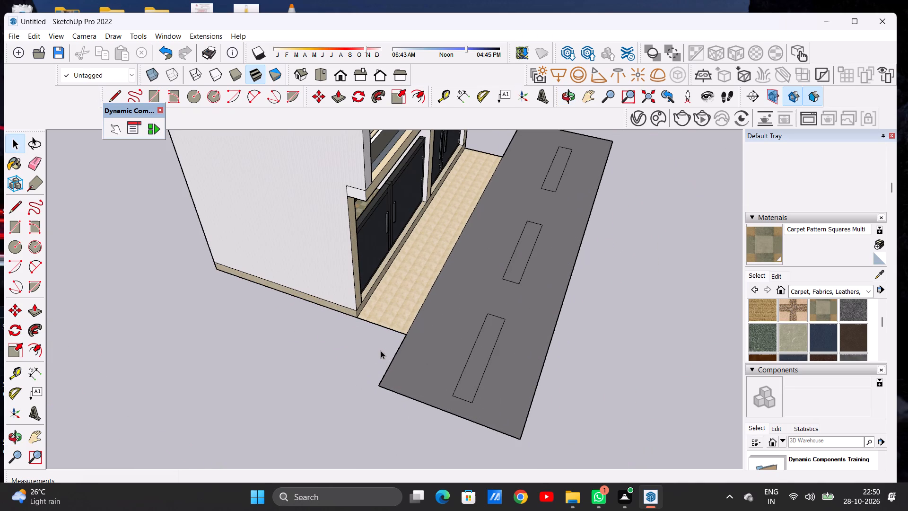
Close off the corner between the road slab's end and the building with lines about 8' 7" and 10' 3" long, extending the paving.
key("l")
middle_click_drag(390, 350, 426, 358)
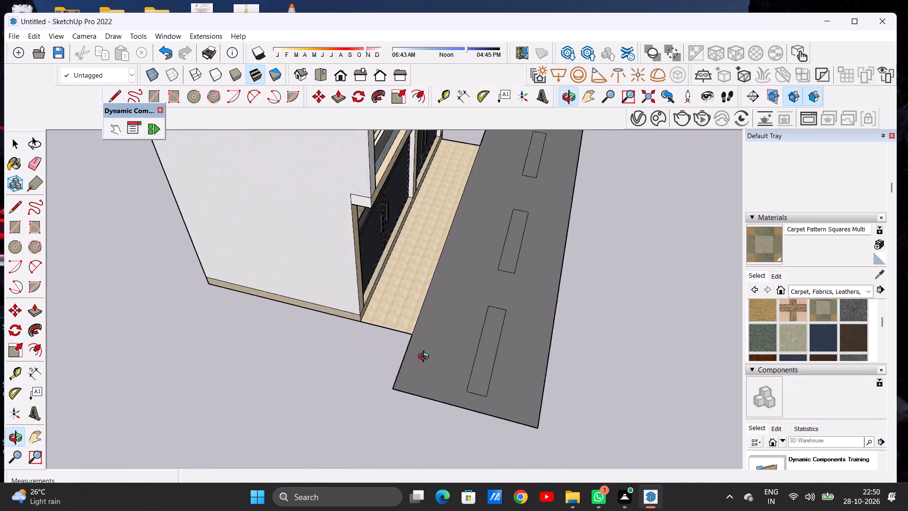
middle_click_drag(426, 358, 494, 353)
scroll(437, 383, "up", 11)
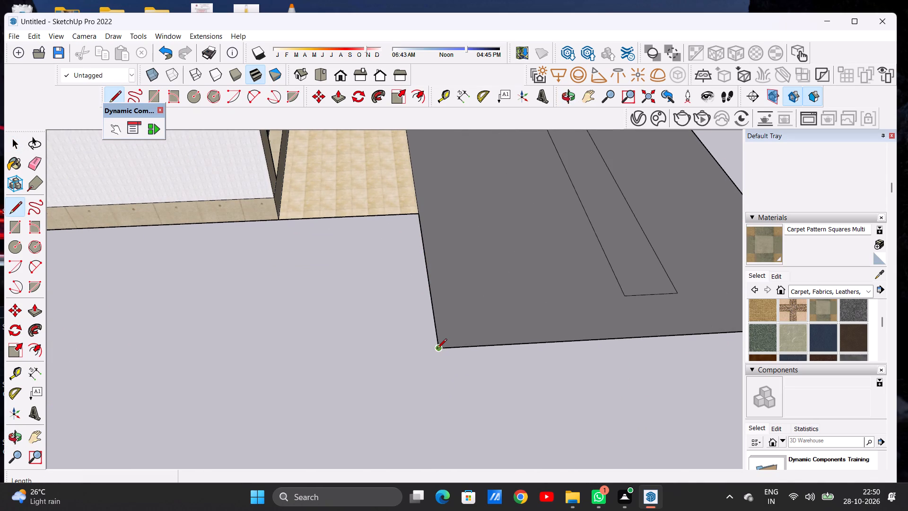
left_click(437, 349)
scroll(373, 355, "down", 6)
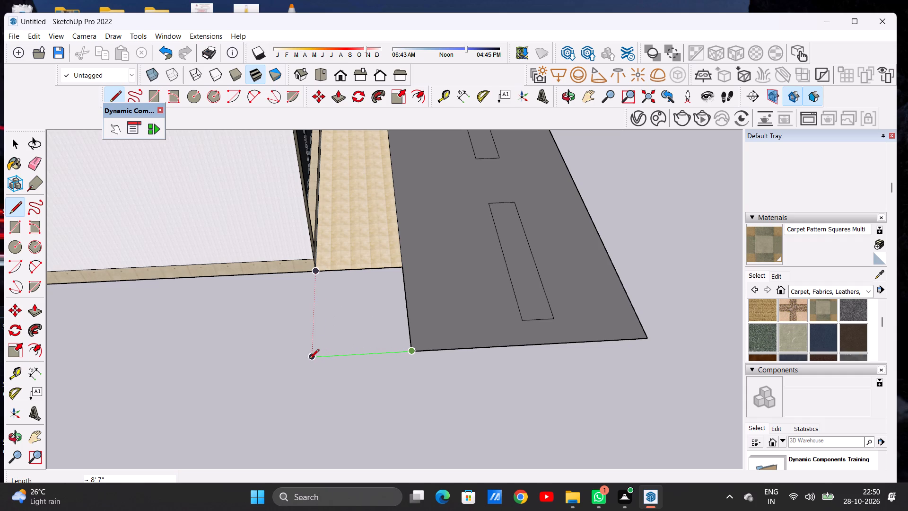
left_click(309, 360)
left_click(315, 275)
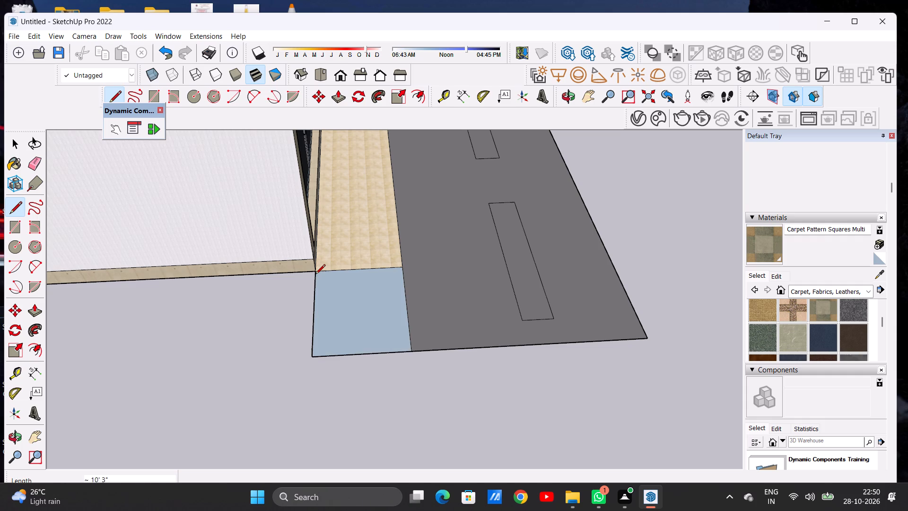
key("space")
Paint the new corner face beside the entrance paving with the Field Square Tile material from the Tile collection.
scroll(313, 285, "down", 15)
middle_click_drag(345, 380, 208, 369)
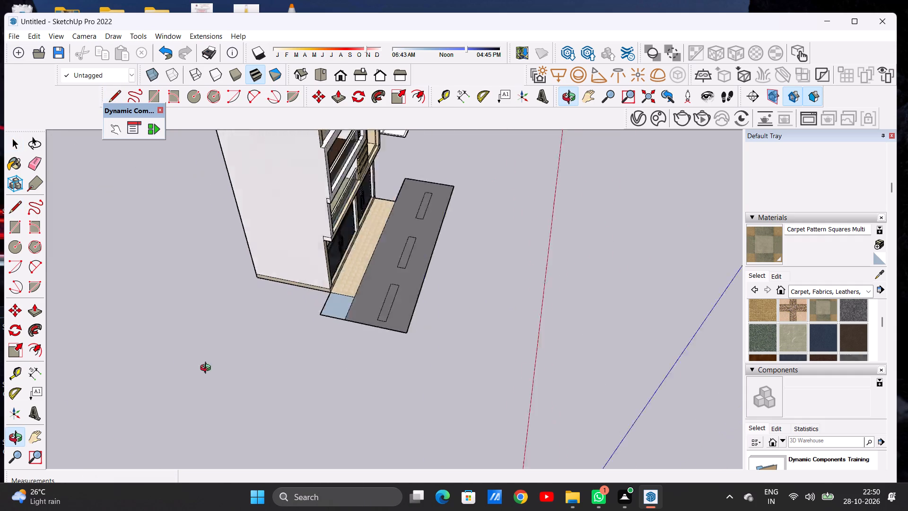
middle_click_drag(208, 369, 0, 345)
scroll(391, 273, "up", 6)
scroll(288, 301, "down", 7)
scroll(317, 292, "up", 6)
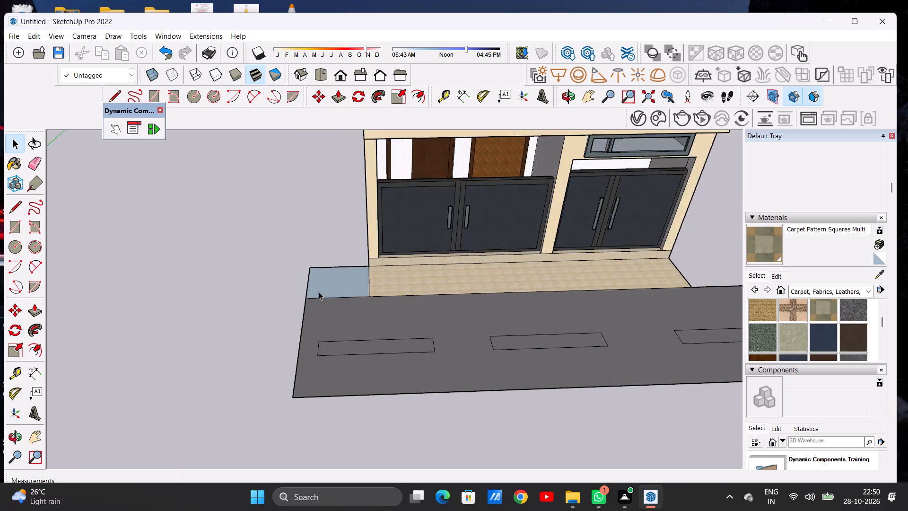
scroll(319, 292, "up", 6)
left_click(345, 286)
left_click(198, 301)
scroll(306, 285, "down", 5)
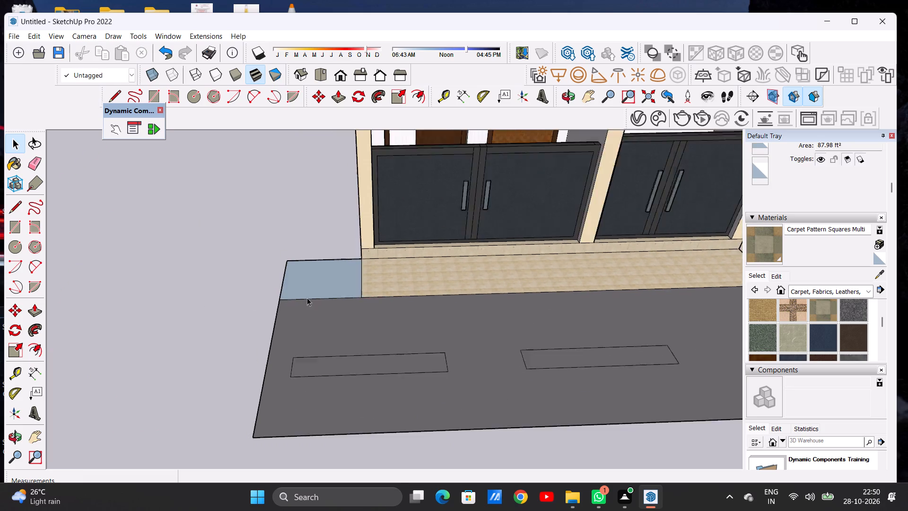
middle_click_drag(296, 346, 293, 377)
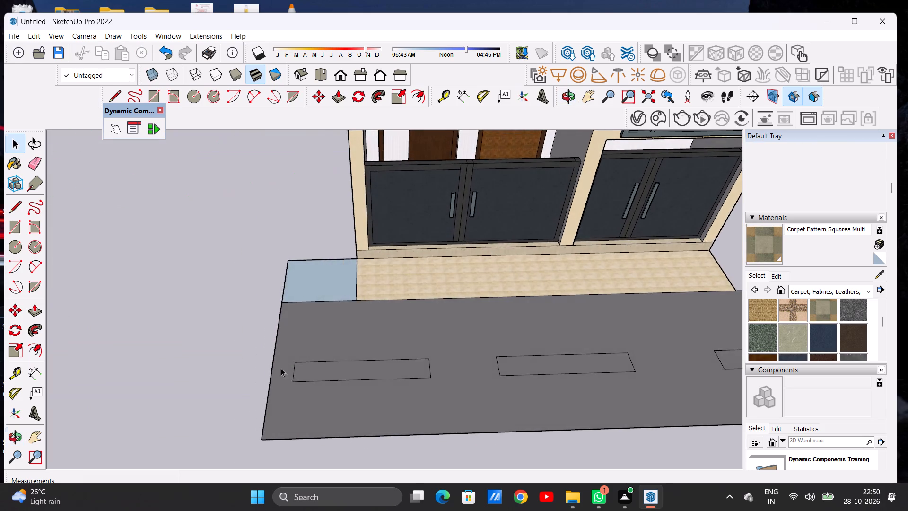
scroll(262, 365, "down", 13)
scroll(283, 342, "up", 6)
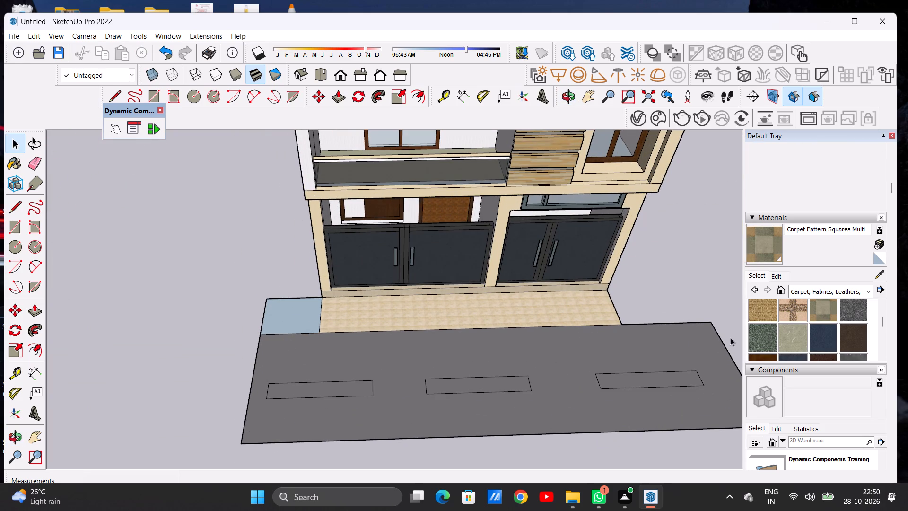
left_click(830, 290)
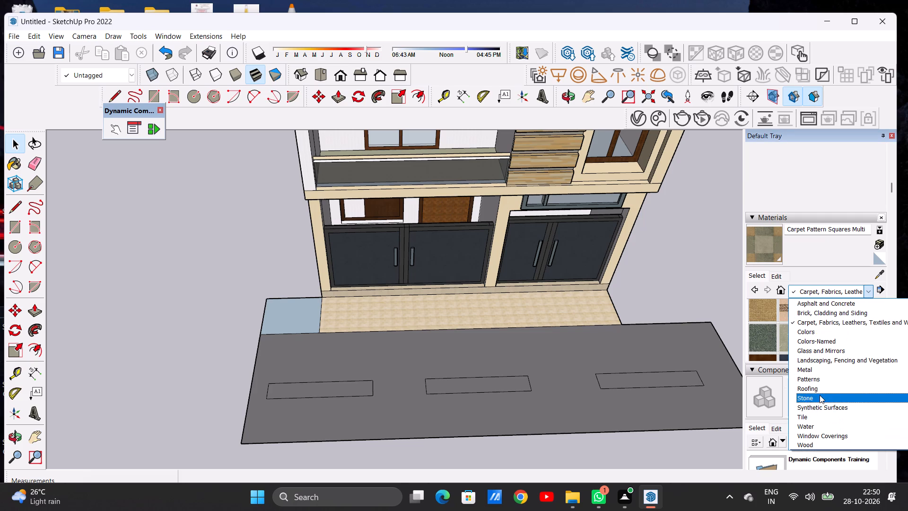
left_click(819, 414)
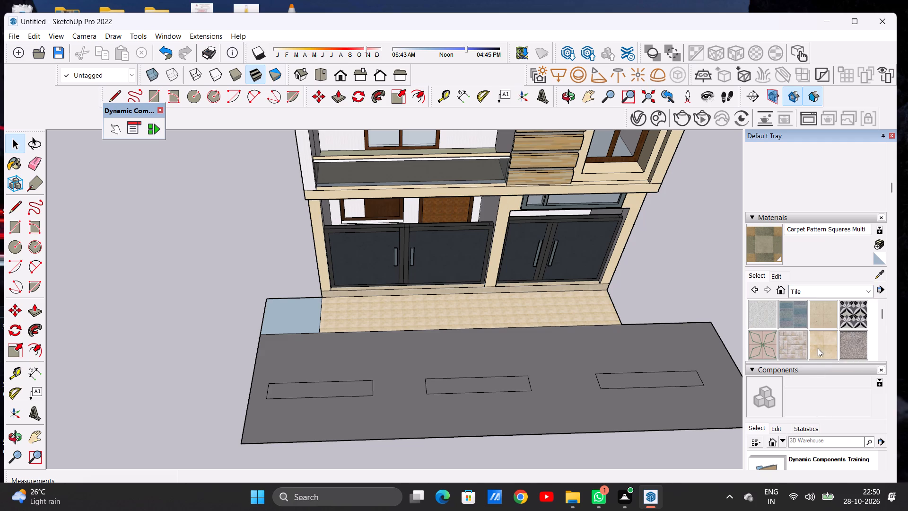
left_click(820, 338)
scroll(332, 289, "up", 5)
left_click(295, 325)
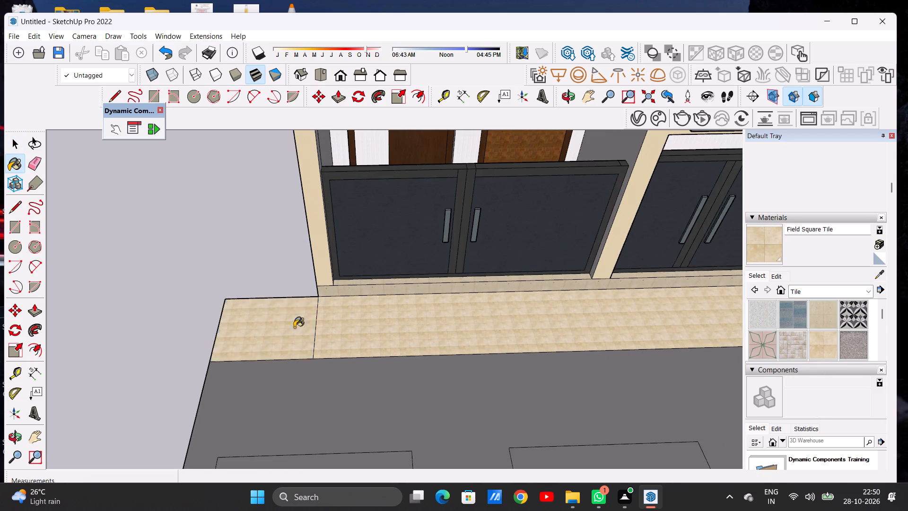
scroll(298, 344, "up", 4)
scroll(298, 344, "down", 1)
scroll(298, 344, "up", 10)
scroll(370, 333, "down", 19)
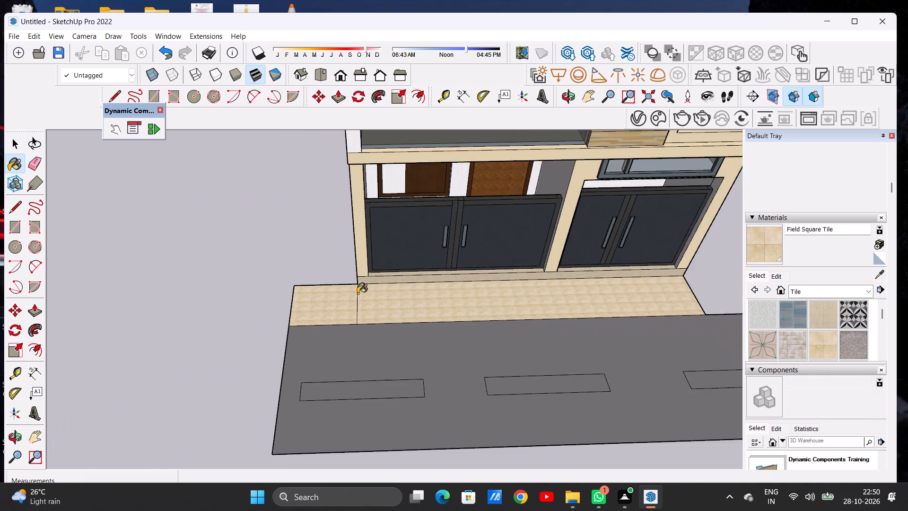
scroll(358, 293, "down", 9)
middle_click_drag(381, 307, 380, 292)
scroll(363, 297, "up", 5)
key("space")
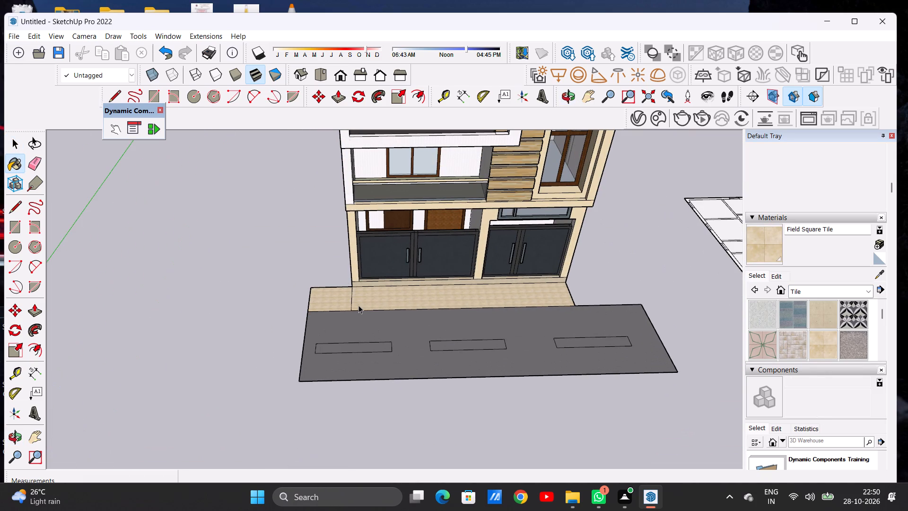
Erase the dividing edge between the entrance paving and its new corner extension.
type("E")
scroll(358, 305, "up", 6)
left_click_drag(343, 291, 347, 296)
key("space")
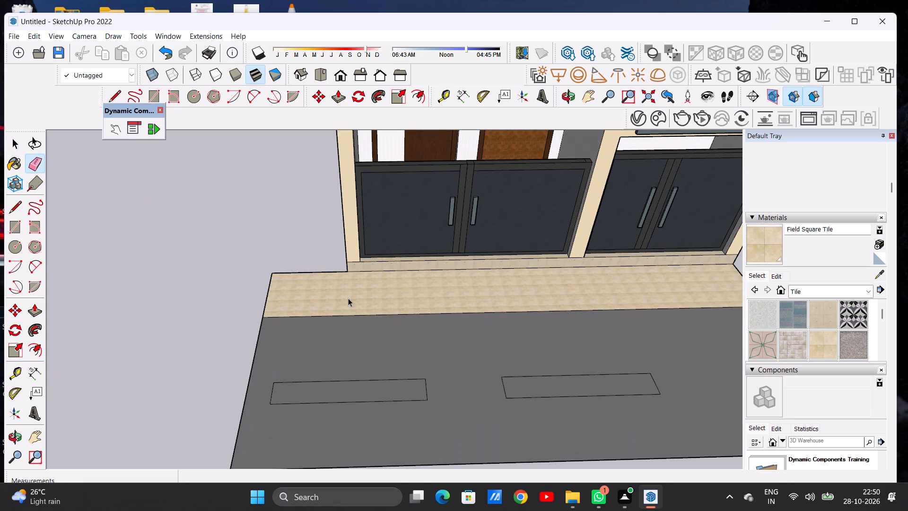
Paint the three lane-marking rectangles on the road slab with Quartz Light Grey from the Synthetic Surfaces collection.
scroll(398, 250, "down", 12)
middle_click_drag(399, 292, 398, 272)
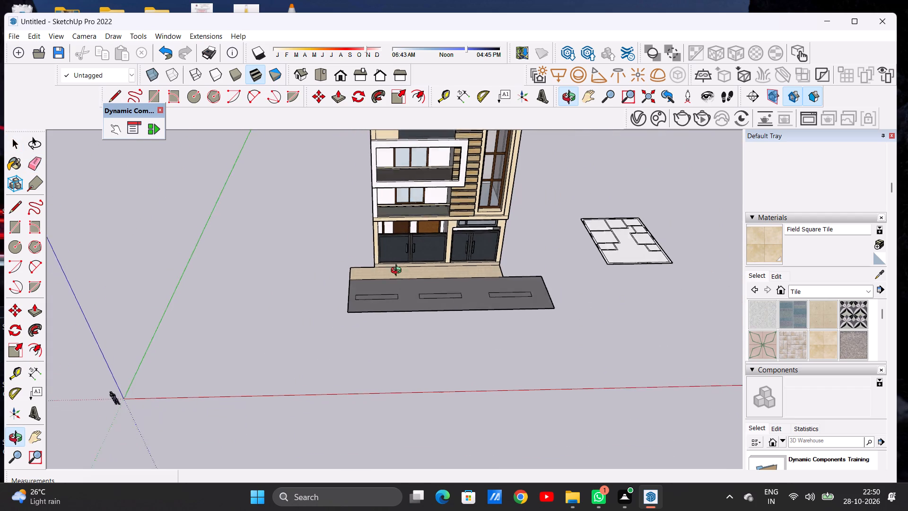
middle_click_drag(398, 272, 392, 244)
scroll(366, 310, "down", 6)
scroll(386, 293, "up", 14)
middle_click_drag(366, 305, 356, 300)
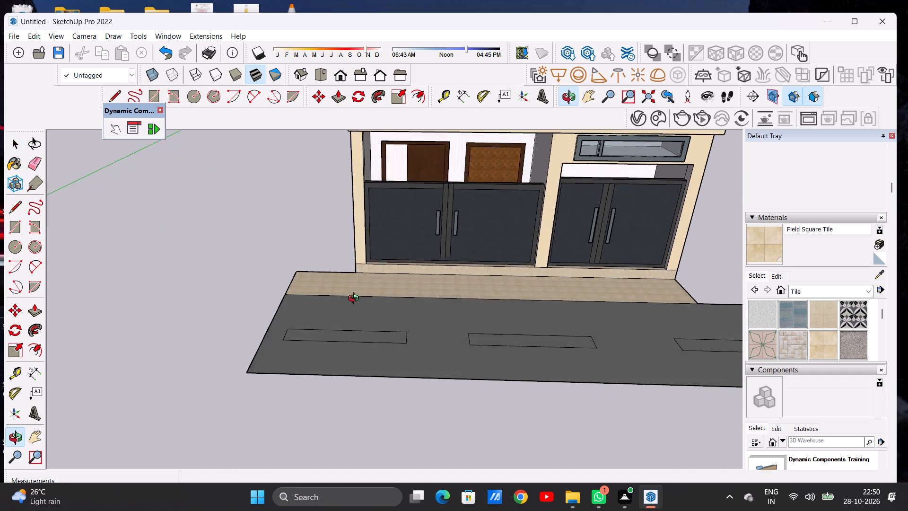
middle_click_drag(356, 300, 360, 319)
scroll(317, 333, "down", 8)
scroll(348, 334, "up", 2)
scroll(348, 334, "down", 1)
scroll(348, 334, "up", 5)
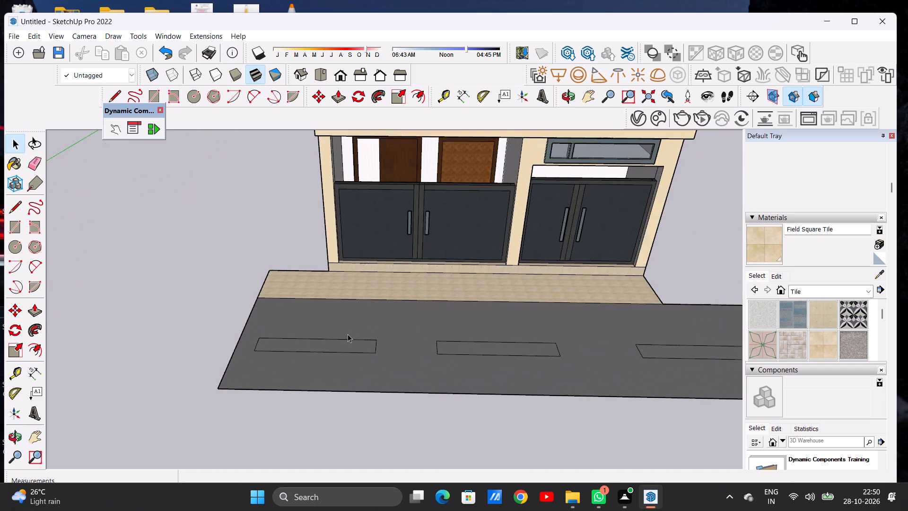
scroll(348, 334, "up", 2)
scroll(343, 327, "down", 4)
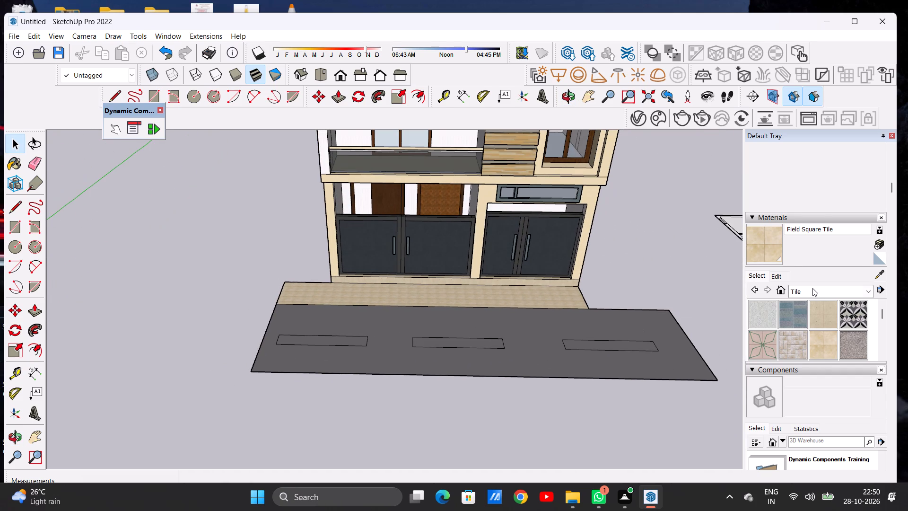
left_click(813, 287)
left_click(812, 405)
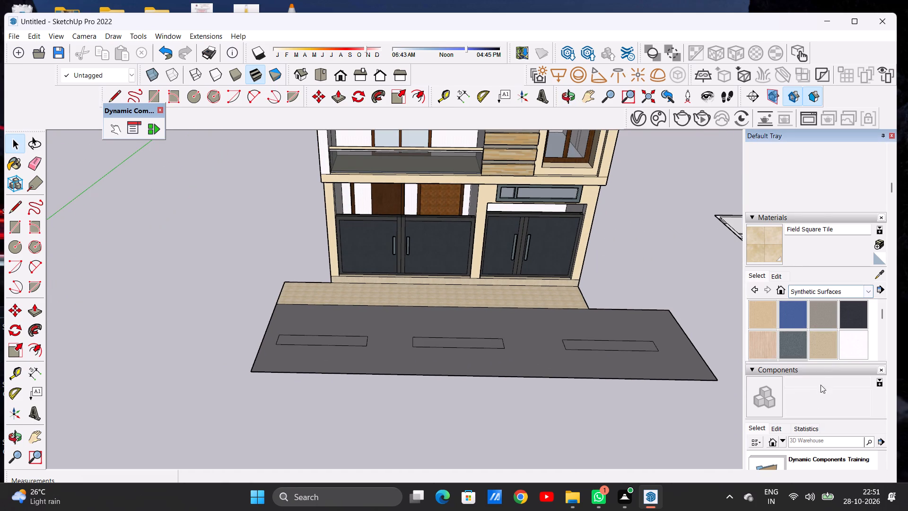
left_click(847, 338)
scroll(367, 339, "up", 7)
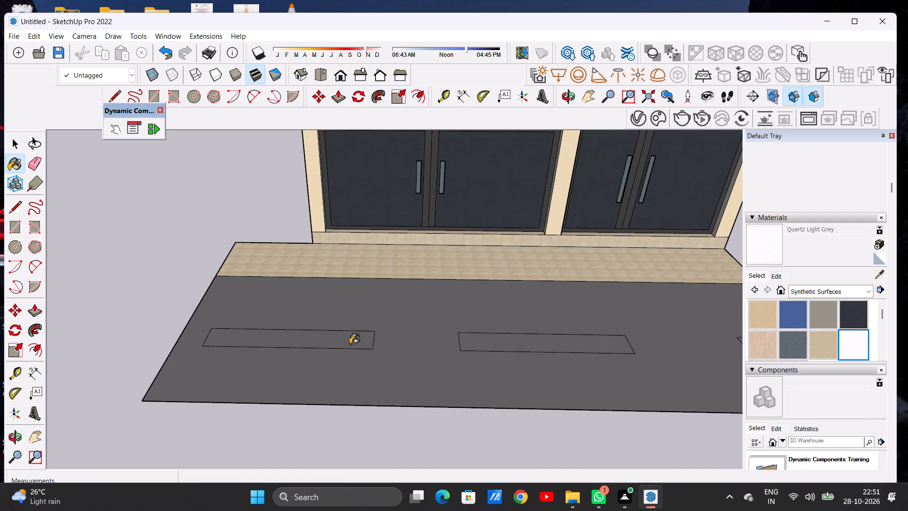
left_click(350, 344)
left_click(496, 345)
scroll(341, 331, "down", 4)
scroll(655, 345, "up", 6)
left_click(608, 341)
scroll(585, 331, "down", 10)
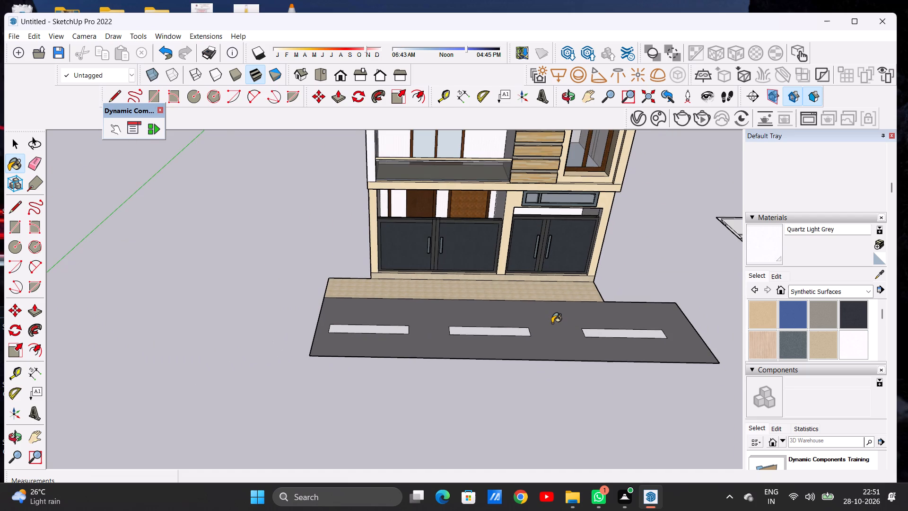
key("space")
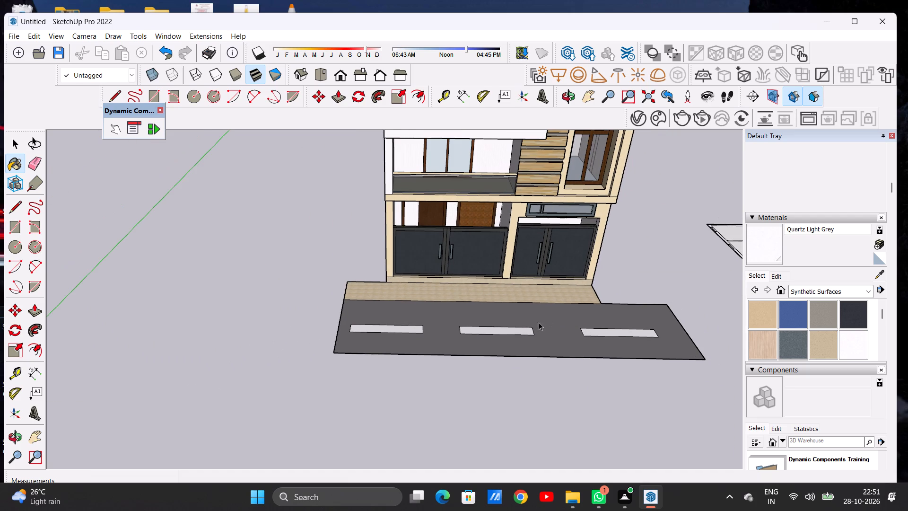
Examine the extended tile paving and painted lane markings up close and the whole building front from a distance.
scroll(349, 307, "down", 5)
middle_click_drag(368, 285, 361, 379)
scroll(368, 279, "up", 2)
scroll(368, 279, "down", 1)
scroll(368, 279, "up", 4)
scroll(366, 291, "down", 2)
scroll(366, 291, "up", 13)
scroll(367, 303, "down", 1)
scroll(367, 303, "up", 8)
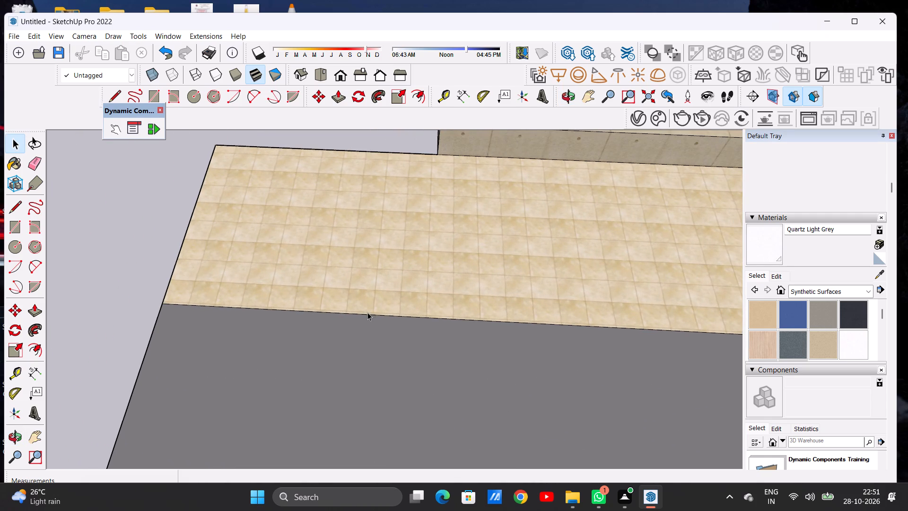
scroll(402, 303, "down", 14)
scroll(503, 308, "up", 13)
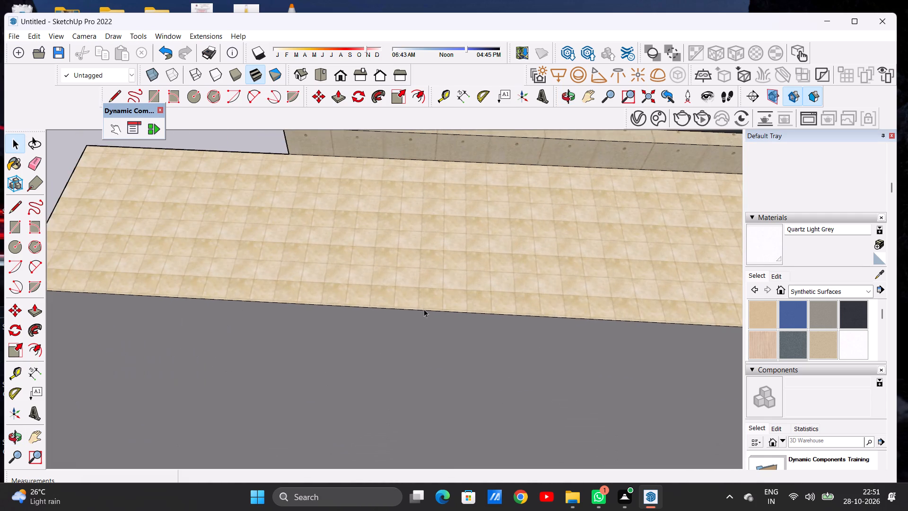
scroll(424, 305, "down", 1)
scroll(424, 305, "up", 20)
scroll(426, 272, "down", 3)
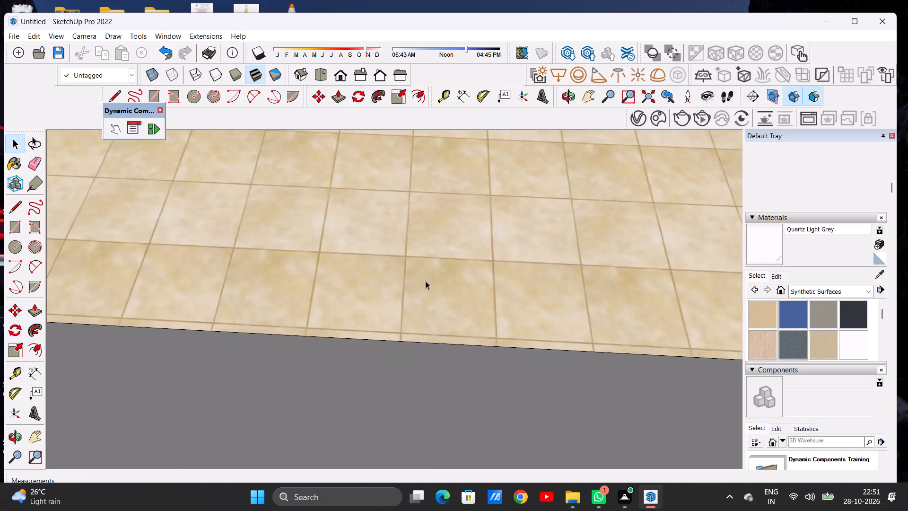
scroll(426, 281, "down", 4)
scroll(421, 291, "up", 1)
scroll(421, 291, "down", 12)
scroll(432, 287, "up", 1)
scroll(432, 287, "down", 7)
scroll(433, 288, "up", 1)
scroll(433, 288, "down", 5)
scroll(420, 286, "up", 1)
scroll(420, 286, "down", 7)
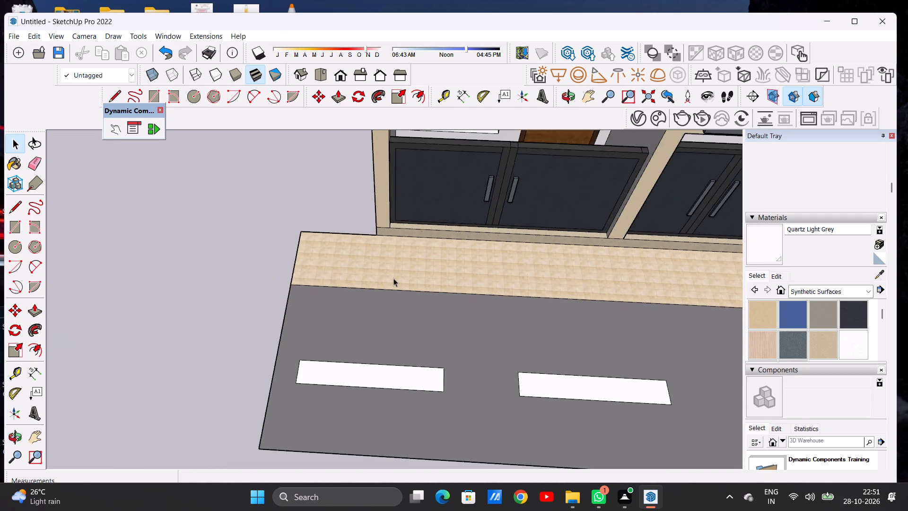
scroll(393, 278, "down", 12)
scroll(439, 269, "down", 6)
middle_click_drag(461, 285, 466, 157)
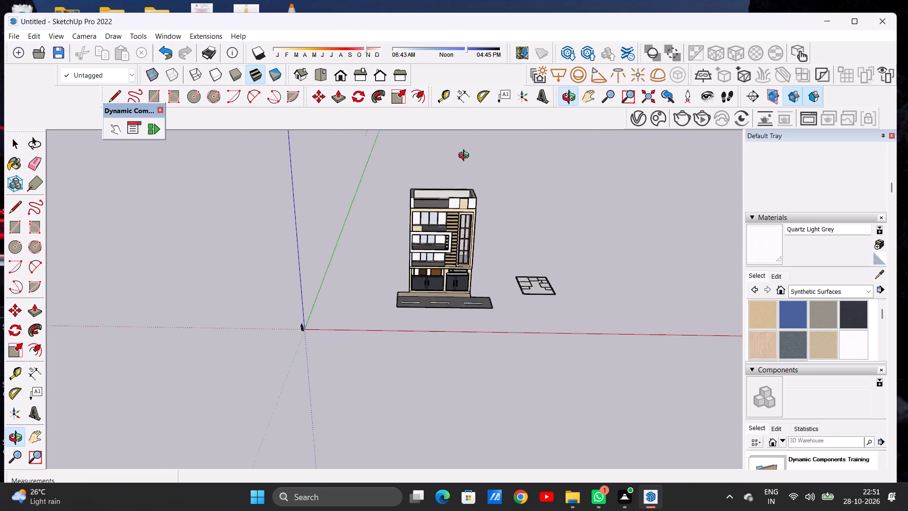
middle_click_drag(466, 157, 463, 151)
scroll(455, 244, "up", 7)
middle_click_drag(443, 298, 454, 222)
scroll(356, 320, "down", 5)
middle_click_drag(361, 309, 361, 381)
scroll(393, 333, "up", 3)
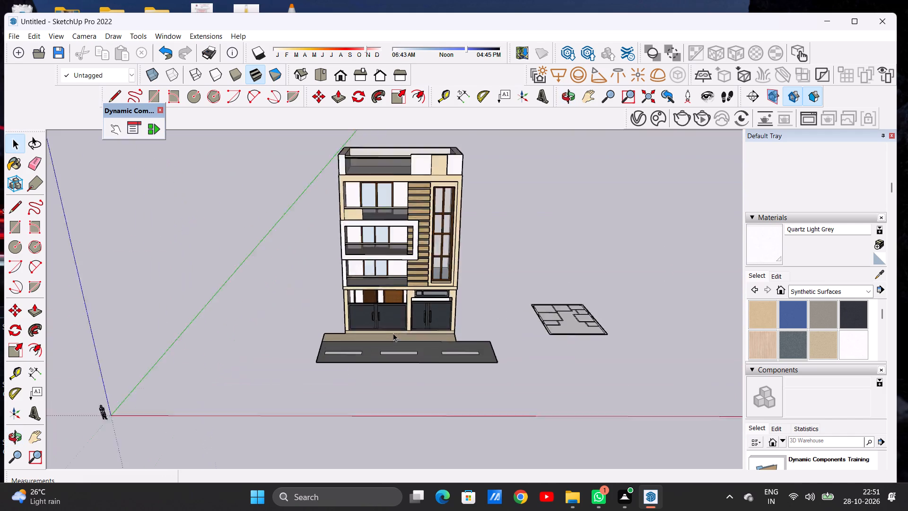
scroll(393, 333, "up", 4)
middle_click_drag(379, 354, 362, 354)
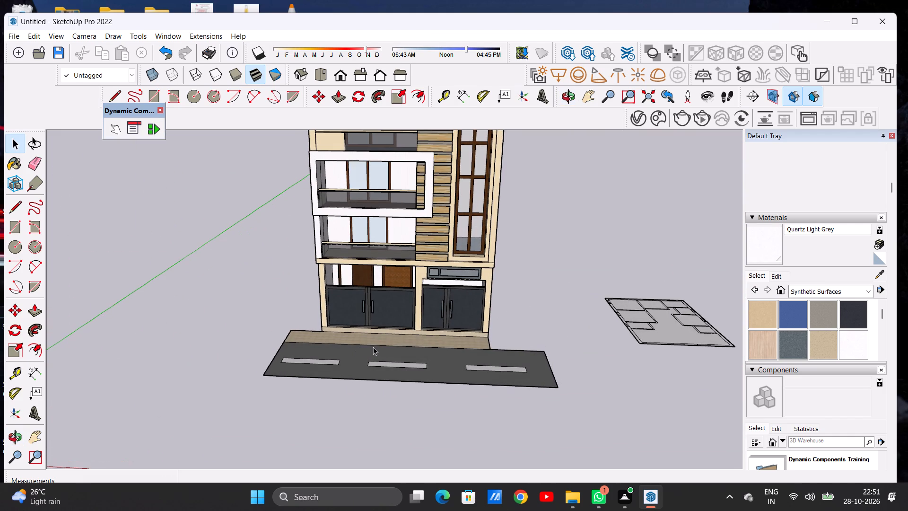
scroll(278, 356, "down", 7)
scroll(281, 361, "up", 7)
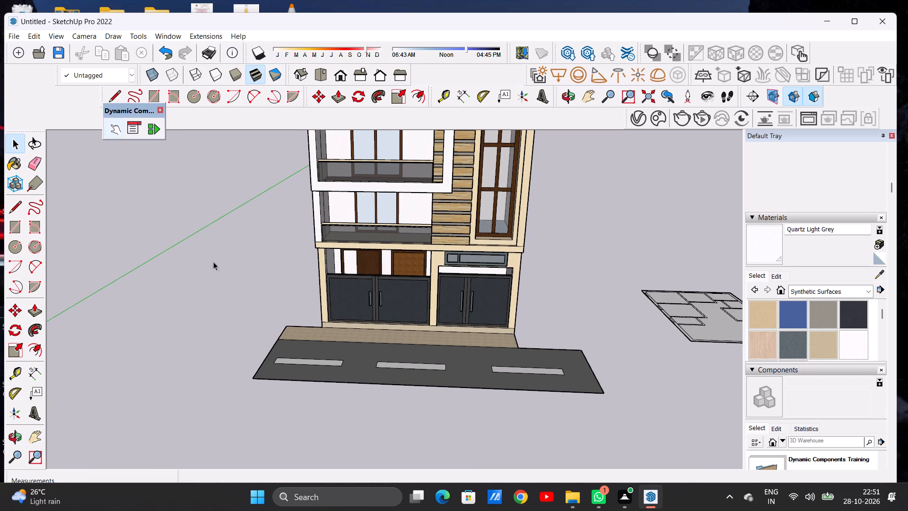
scroll(316, 285, "down", 3)
middle_click_drag(339, 312, 332, 336)
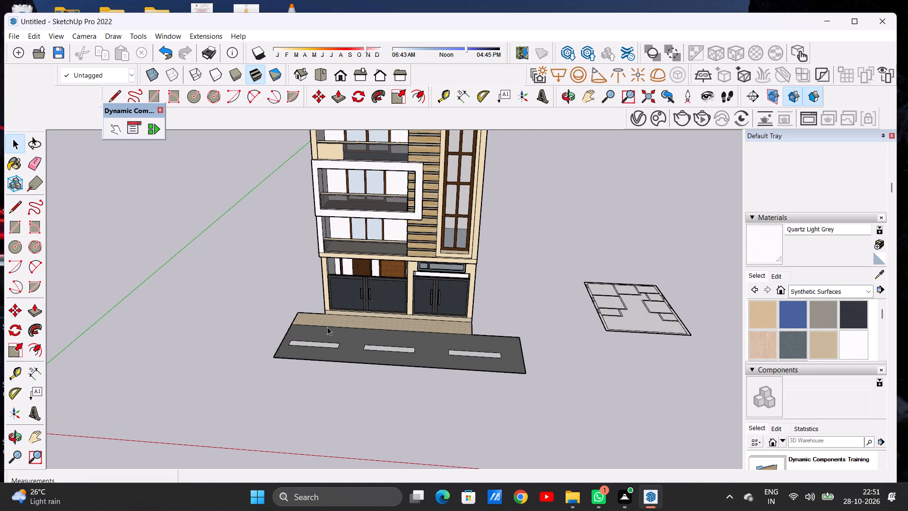
Import the 2015 Porsche Macan model and place it on the road's end beside the first lane marking.
left_click(14, 34)
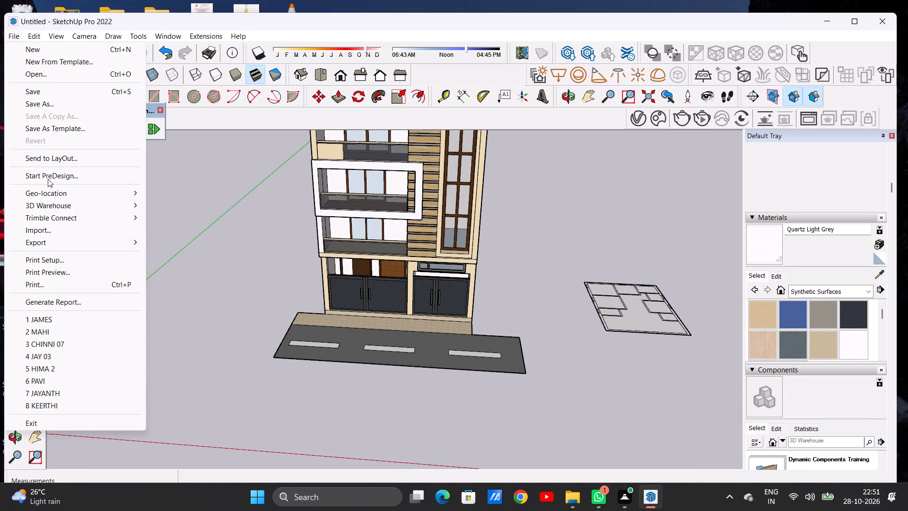
left_click(54, 231)
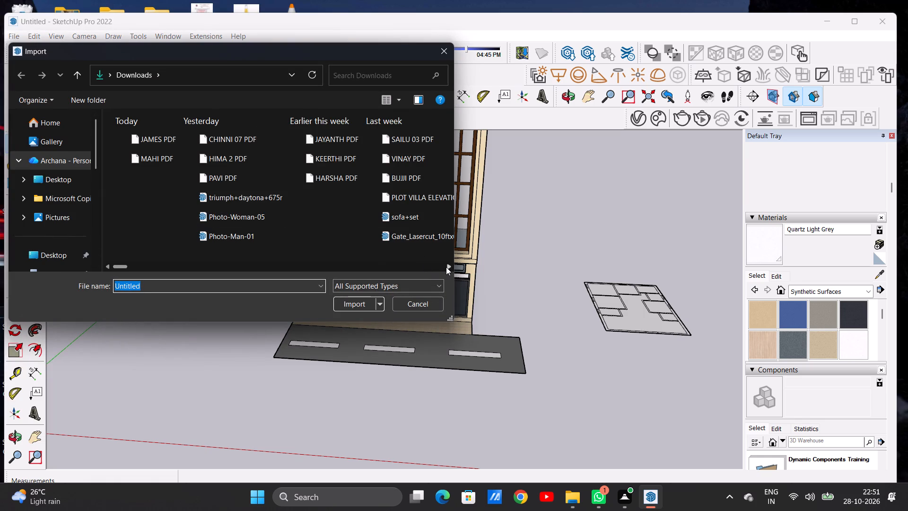
left_click(446, 267)
left_click(446, 267)
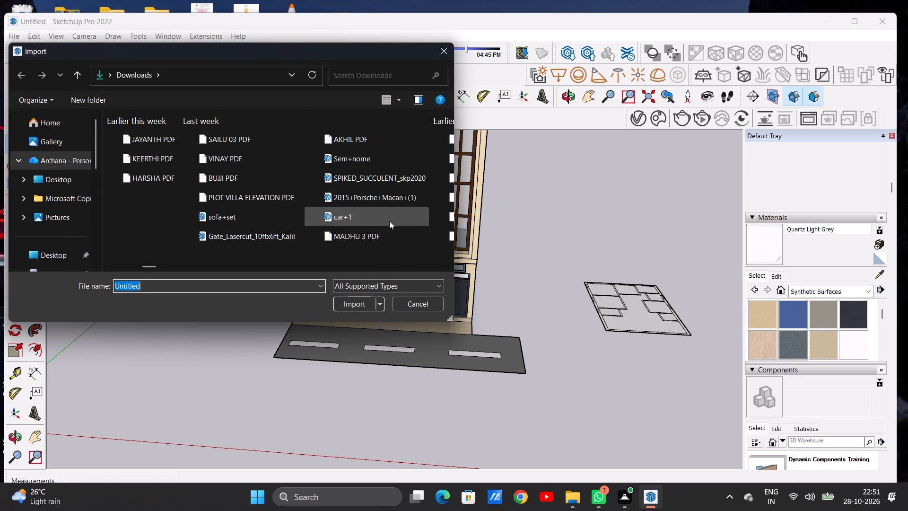
double_click(393, 196)
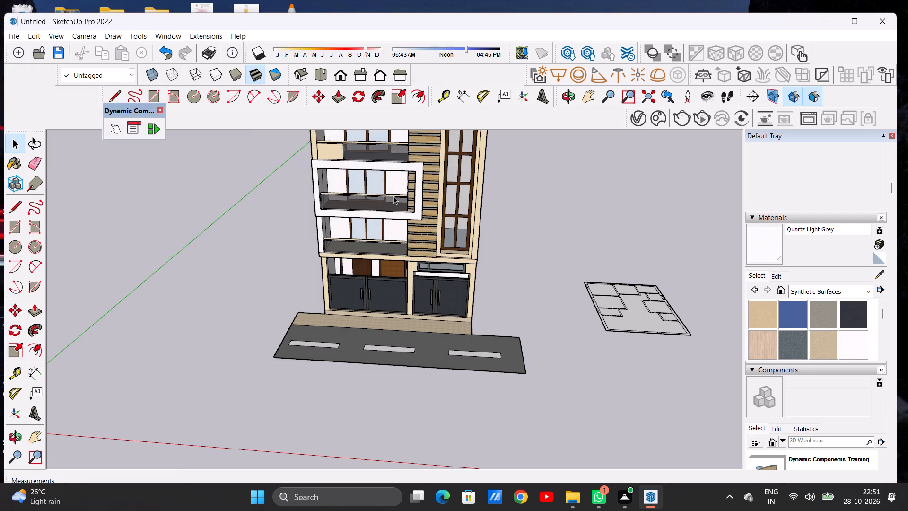
scroll(377, 250, "down", 2)
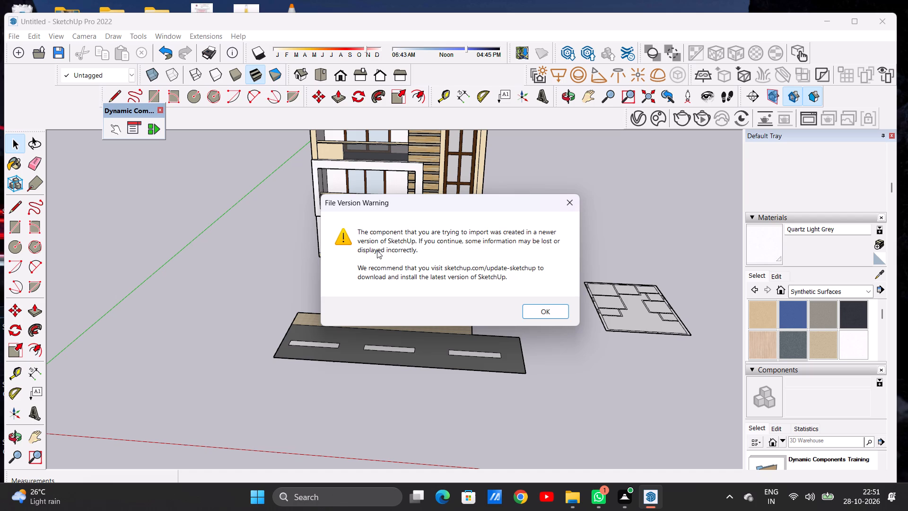
left_click(534, 312)
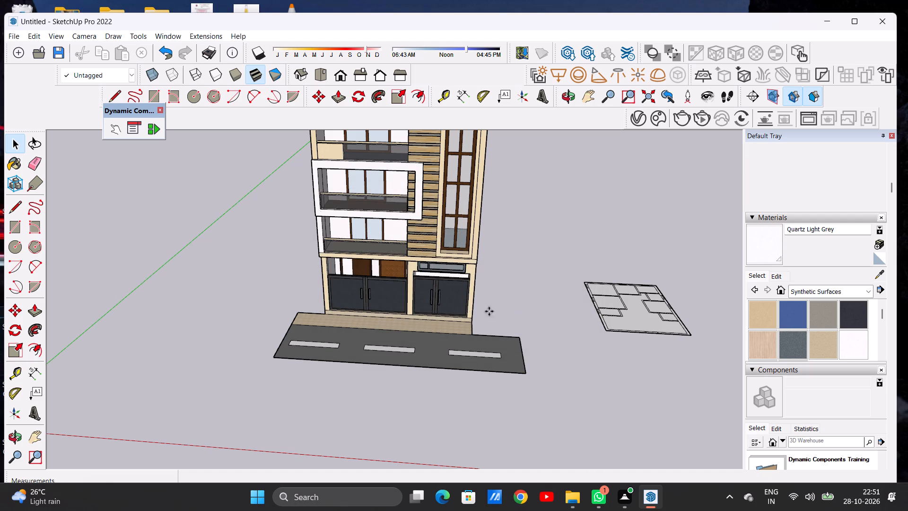
scroll(303, 355, "up", 7)
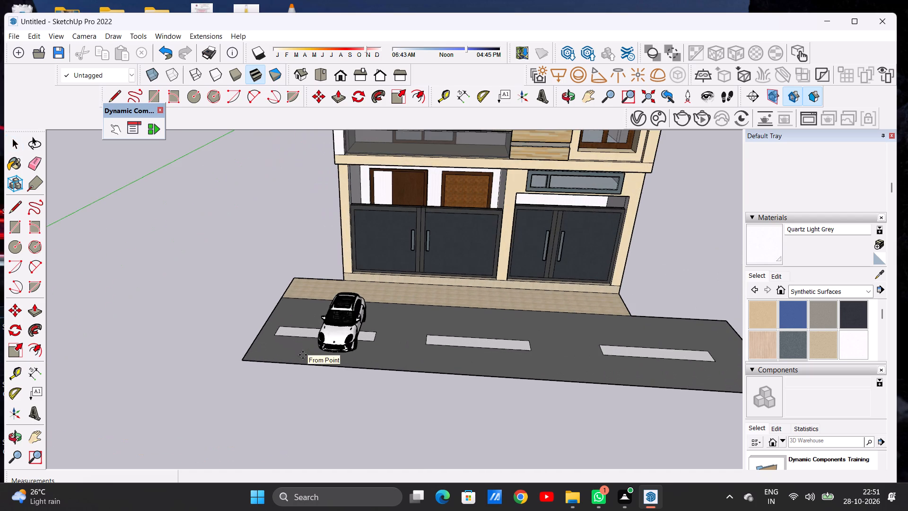
scroll(300, 350, "up", 5)
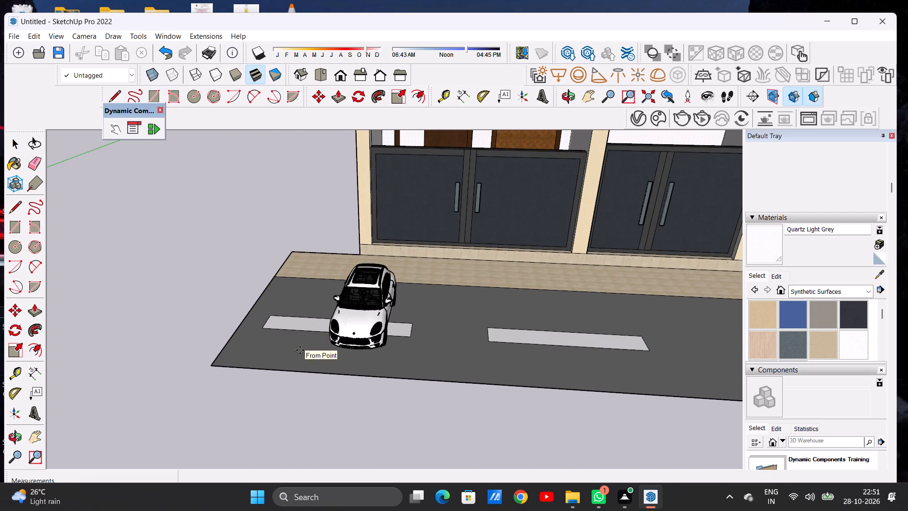
left_click(256, 332)
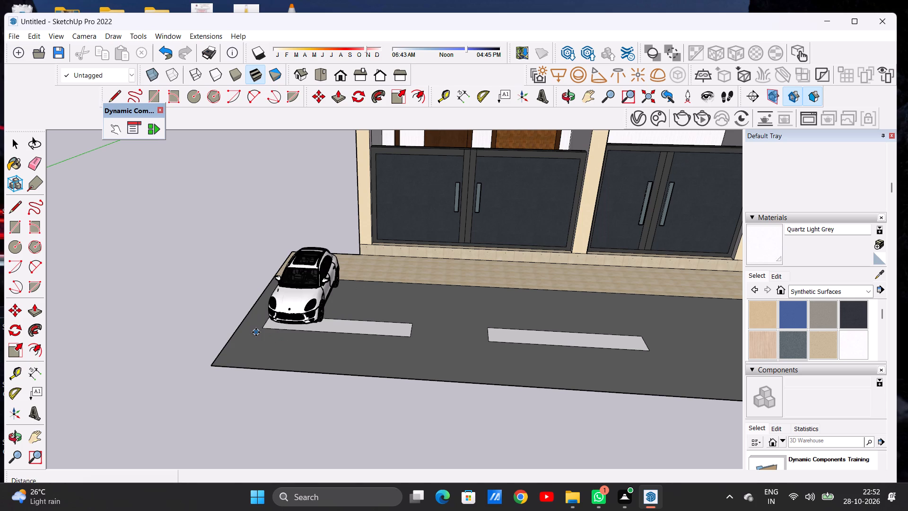
key("space")
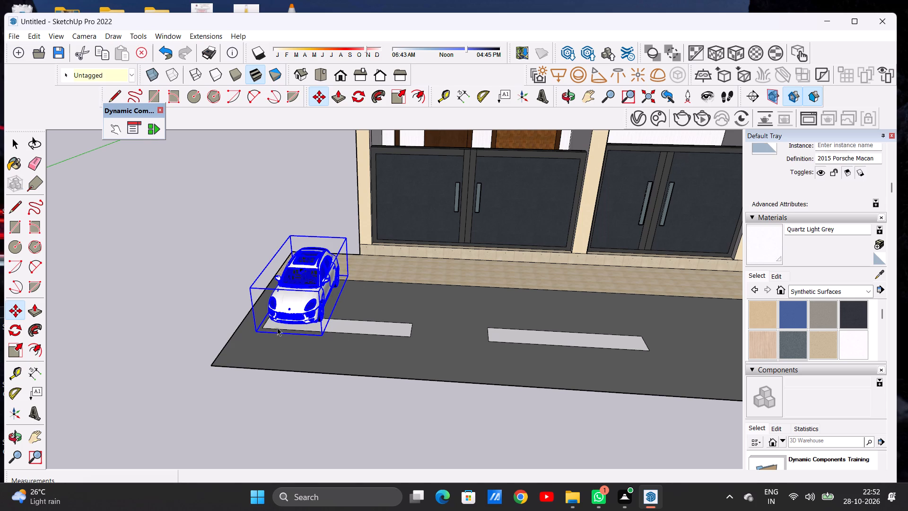
Rotate the car horizontally about 90 degrees around its front bottom corner so it points along the road.
scroll(282, 326, "down", 4)
middle_click_drag(297, 316, 360, 303)
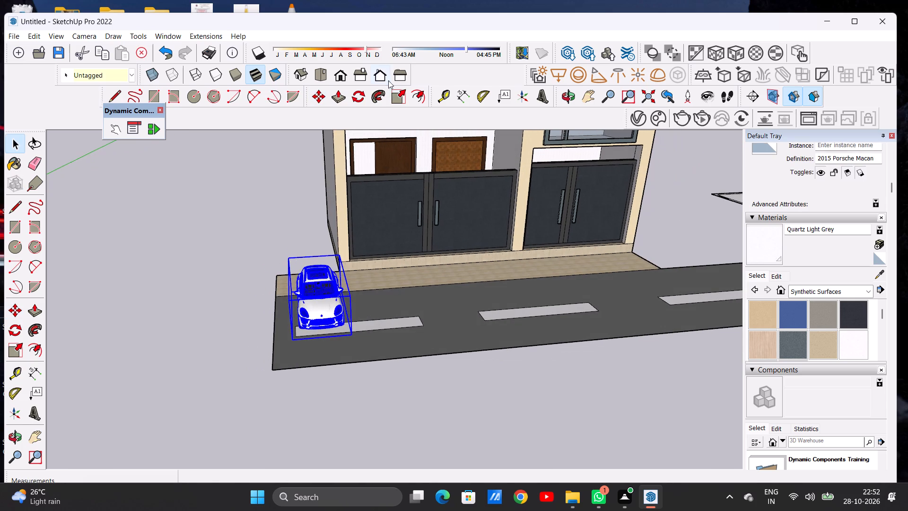
left_click(354, 96)
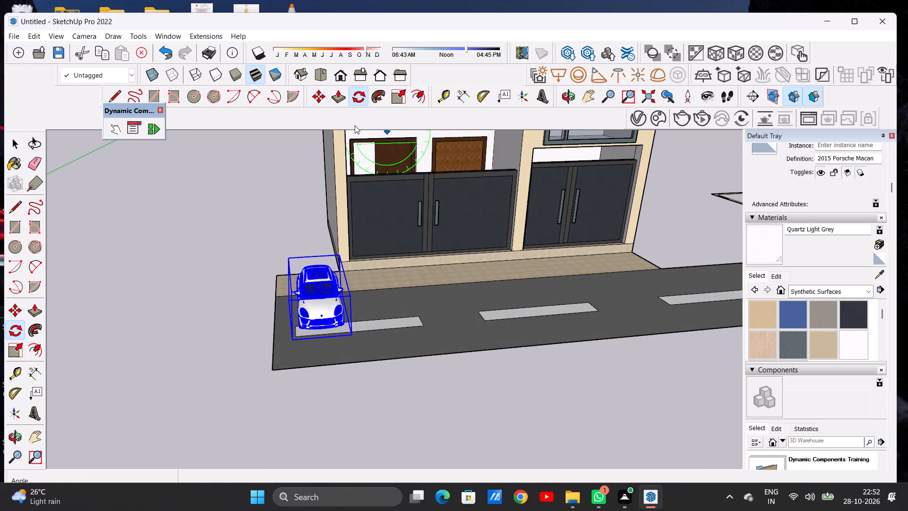
scroll(296, 353, "up", 5)
left_click(296, 339)
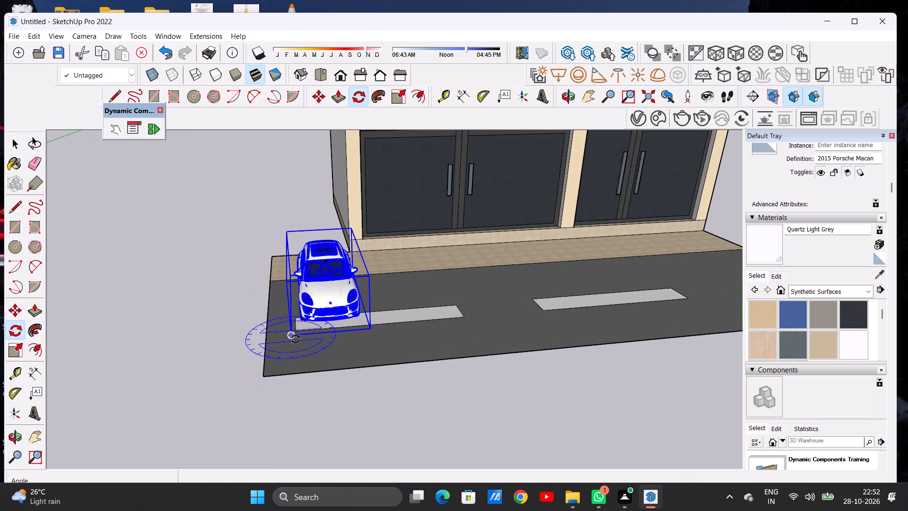
left_click(367, 330)
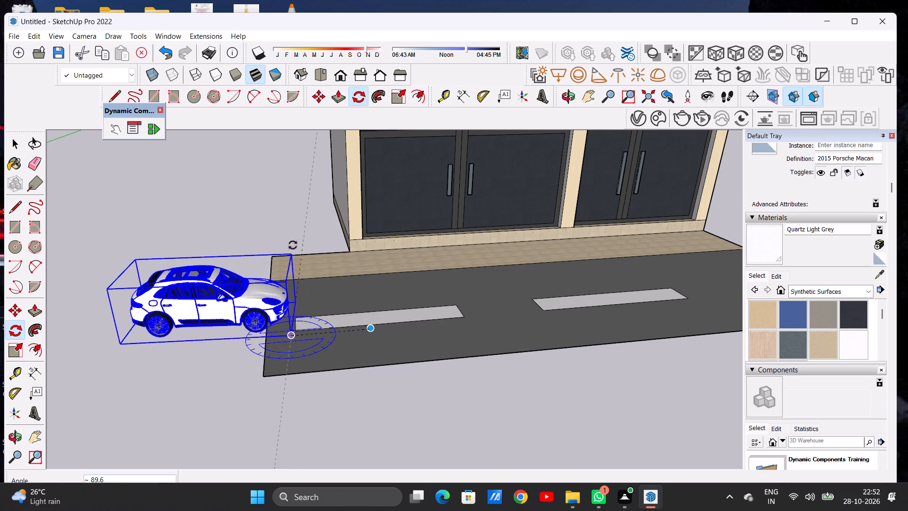
left_click(289, 248)
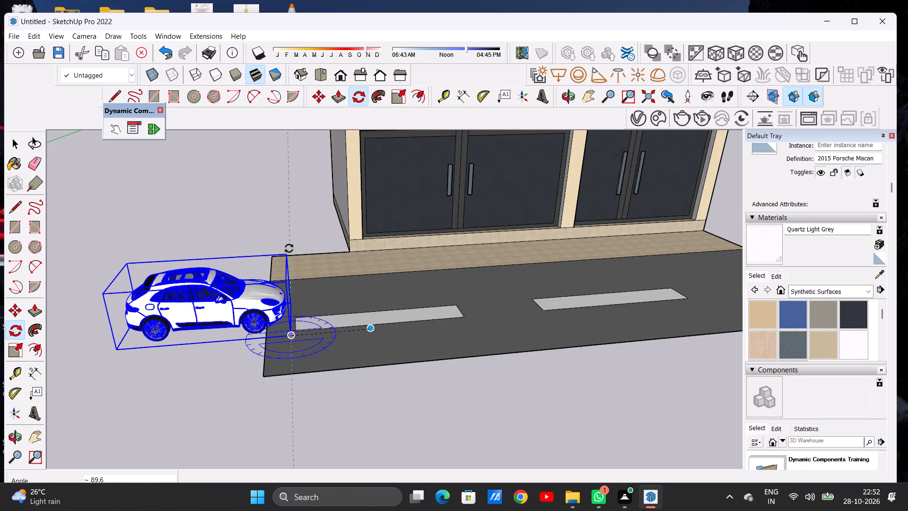
key("space")
Move the car about 14' 7" onto the road, between the first lane marking and the entrance paving.
type("M")
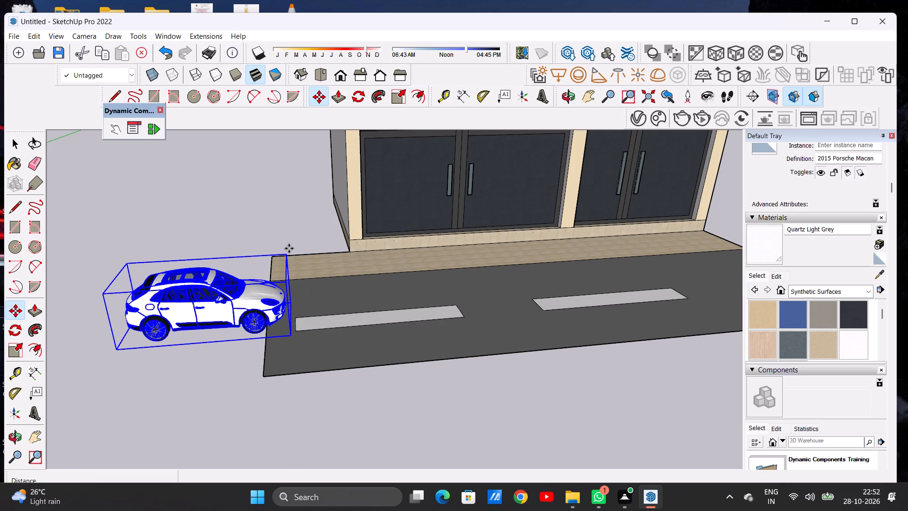
left_click(291, 334)
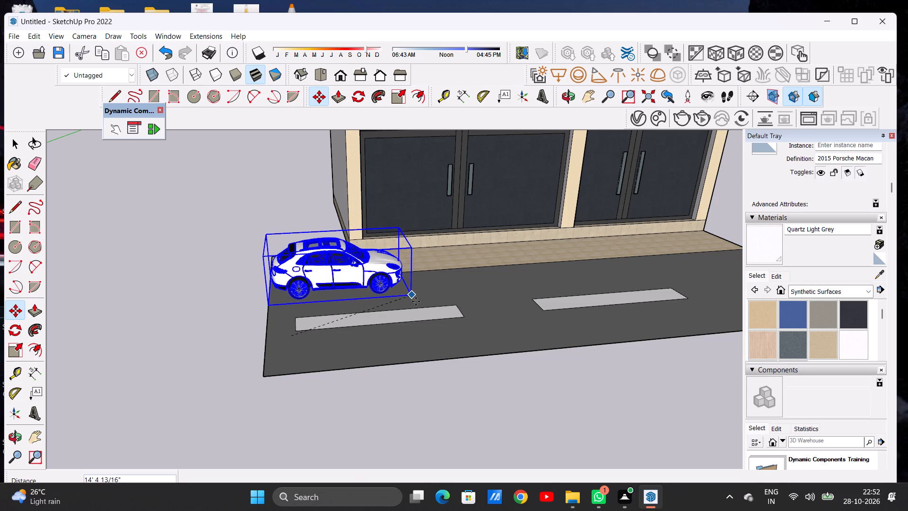
left_click(428, 307)
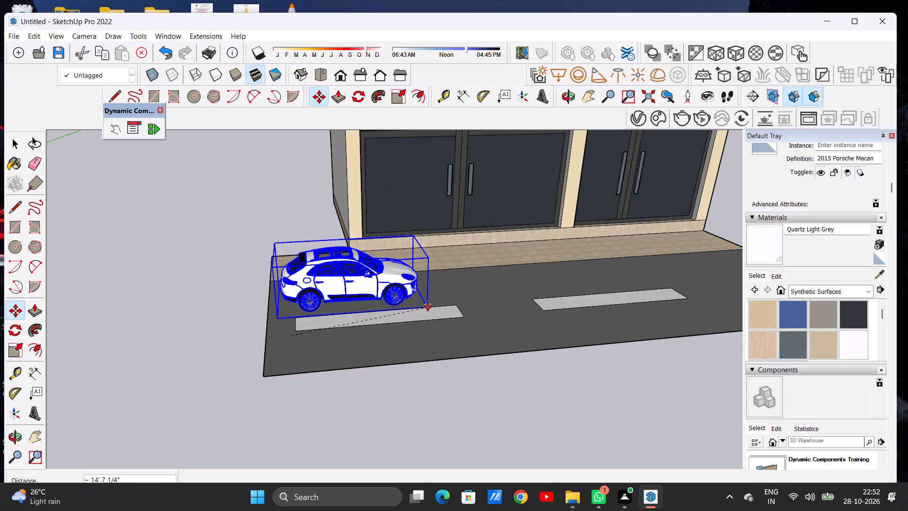
key("space")
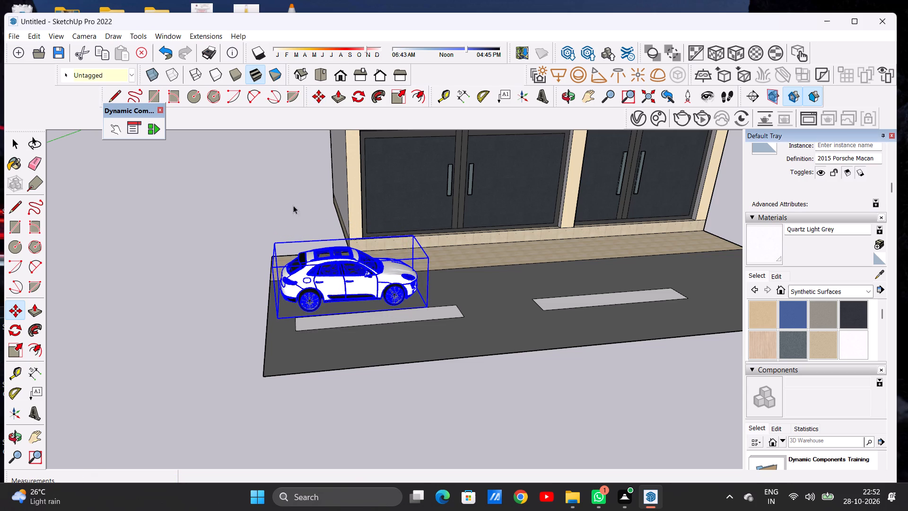
left_click(293, 205)
Move the car about 10' 4" sideways off the road onto the tiled paving in front of the gates.
scroll(274, 267, "down", 8)
scroll(288, 286, "up", 1)
scroll(292, 288, "down", 1)
scroll(295, 288, "up", 1)
scroll(296, 288, "down", 6)
middle_click_drag(351, 295, 339, 241)
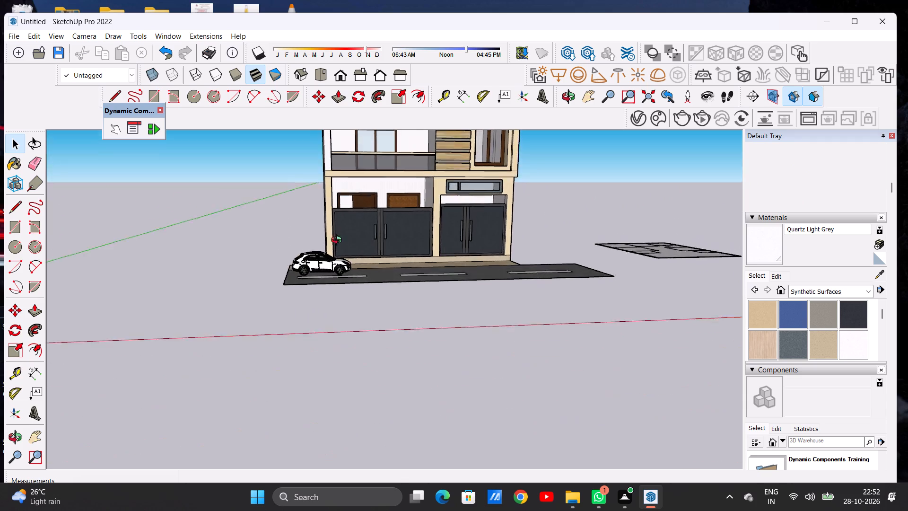
middle_click_drag(339, 241, 332, 229)
scroll(354, 239, "up", 7)
middle_click_drag(356, 264, 105, 372)
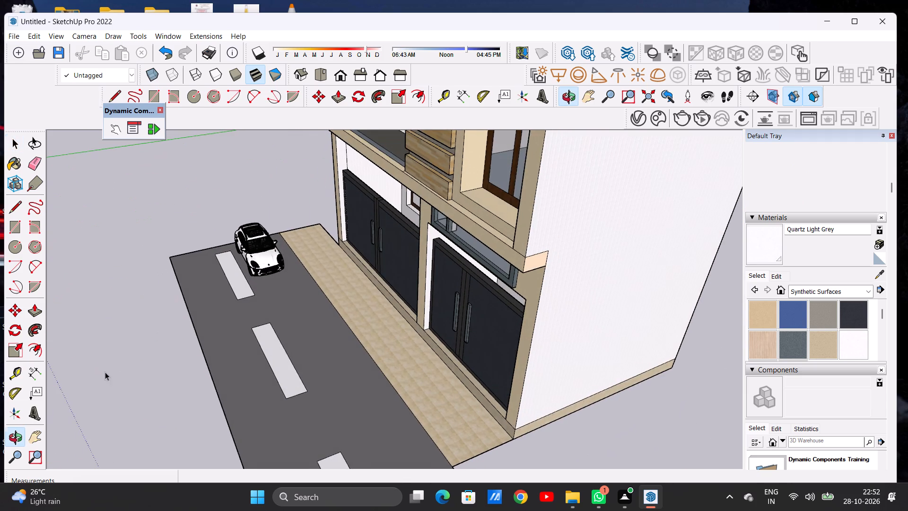
middle_click_drag(287, 295, 253, 273)
scroll(292, 272, "up", 9)
left_click(292, 272)
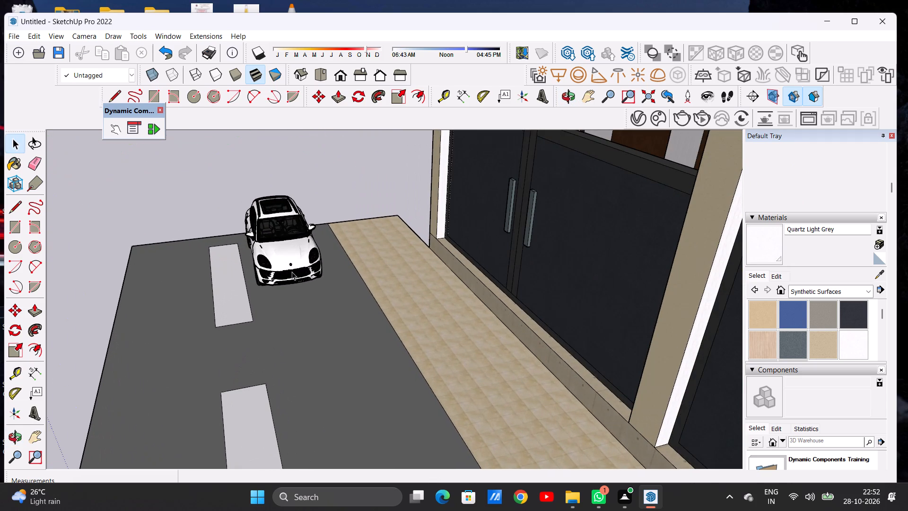
key("m")
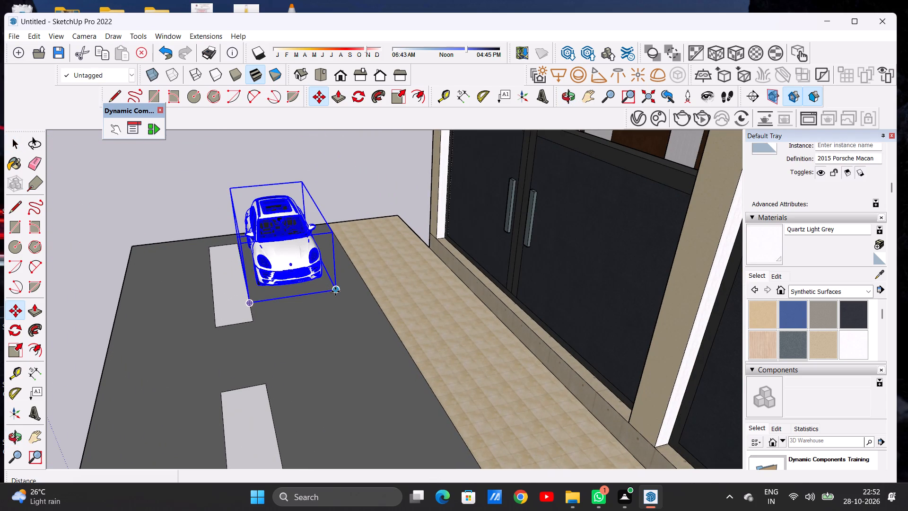
left_click(336, 291)
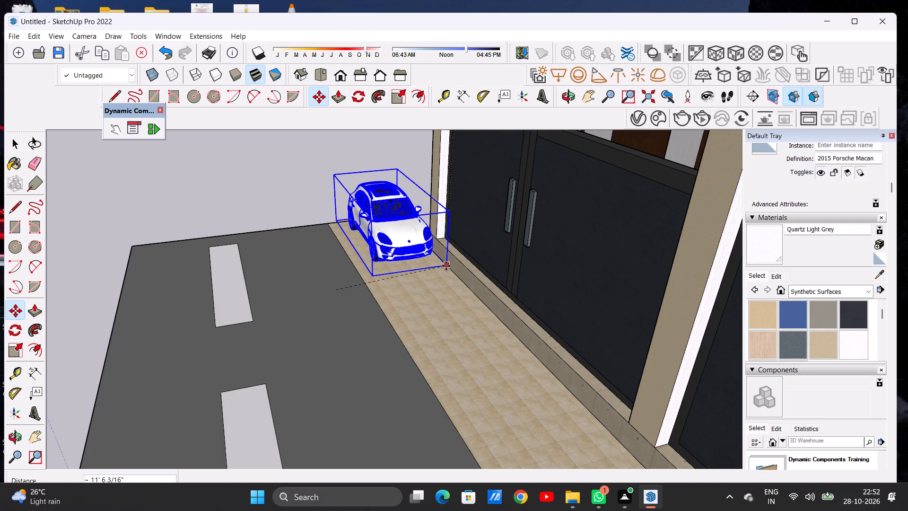
left_click(442, 270)
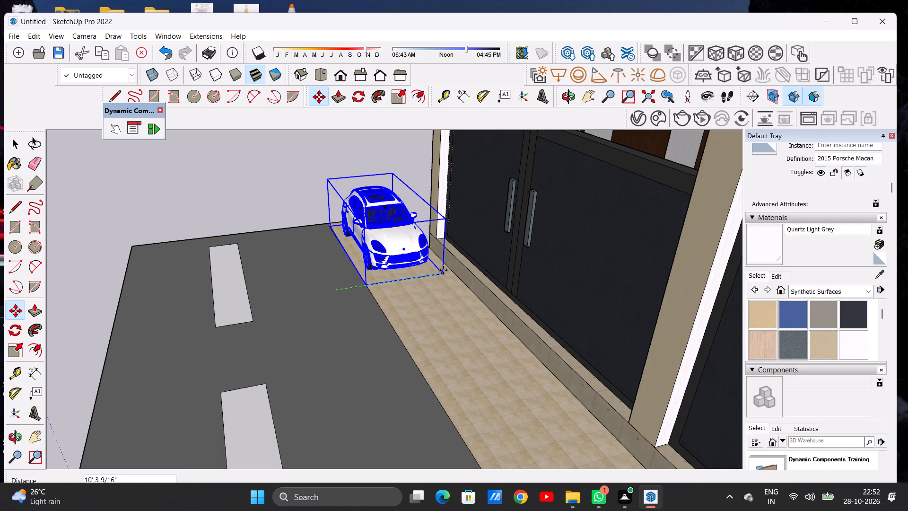
key("space")
left_click_drag(255, 135, 258, 143)
Examine the parked car's placement and size against the gates and the building front from a distance.
scroll(364, 264, "down", 10)
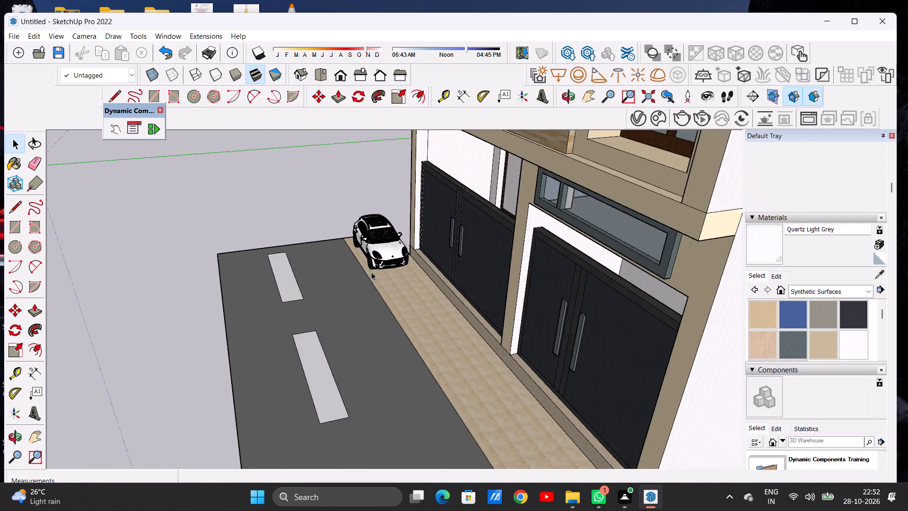
middle_click_drag(327, 277, 515, 234)
scroll(338, 301, "down", 5)
middle_click_drag(246, 332, 286, 323)
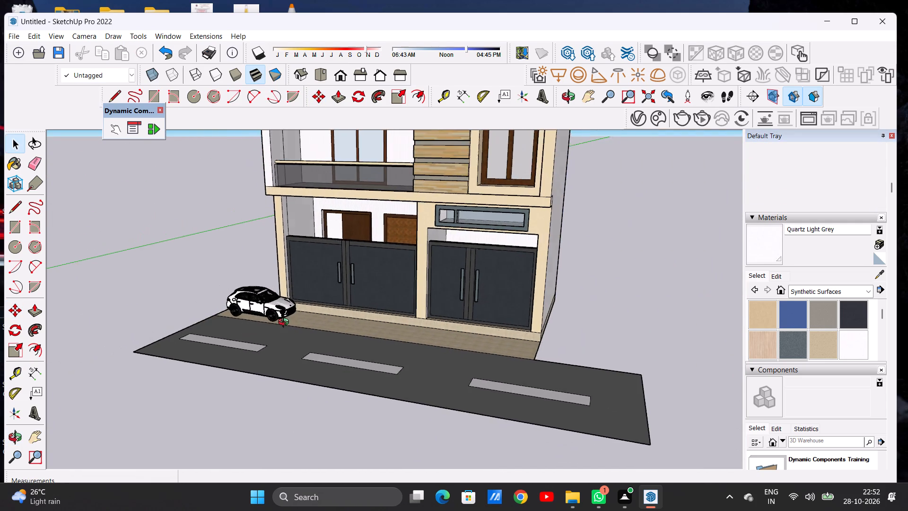
middle_click_drag(286, 323, 352, 305)
scroll(312, 350, "down", 2)
scroll(302, 364, "up", 1)
scroll(302, 364, "down", 11)
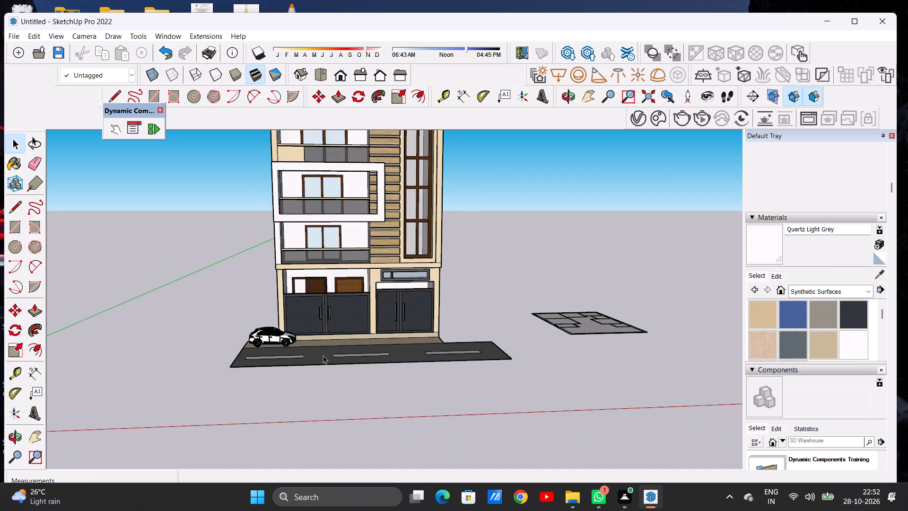
scroll(323, 355, "down", 9)
Scale the parked car up to 1.58 in height and 1.17 in length.
scroll(301, 347, "up", 13)
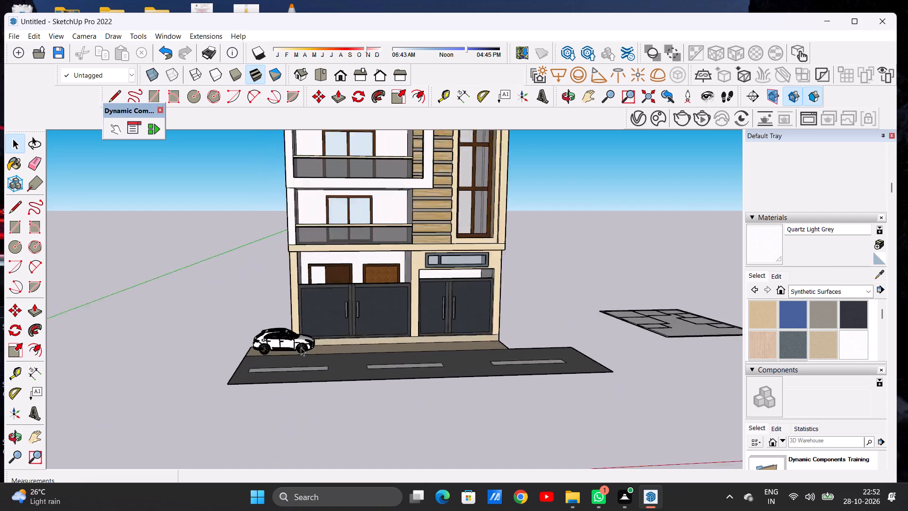
scroll(301, 347, "up", 19)
left_click(289, 336)
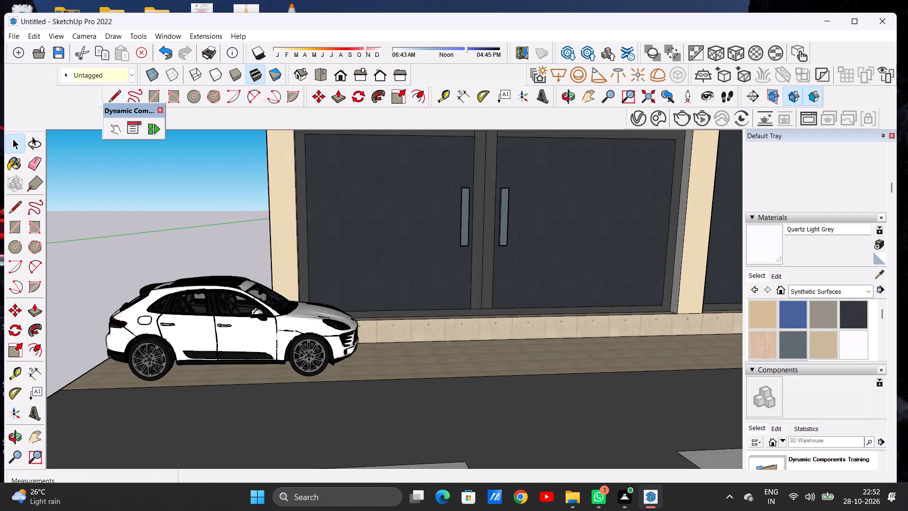
scroll(305, 352, "down", 3)
scroll(311, 353, "up", 1)
scroll(315, 354, "down", 3)
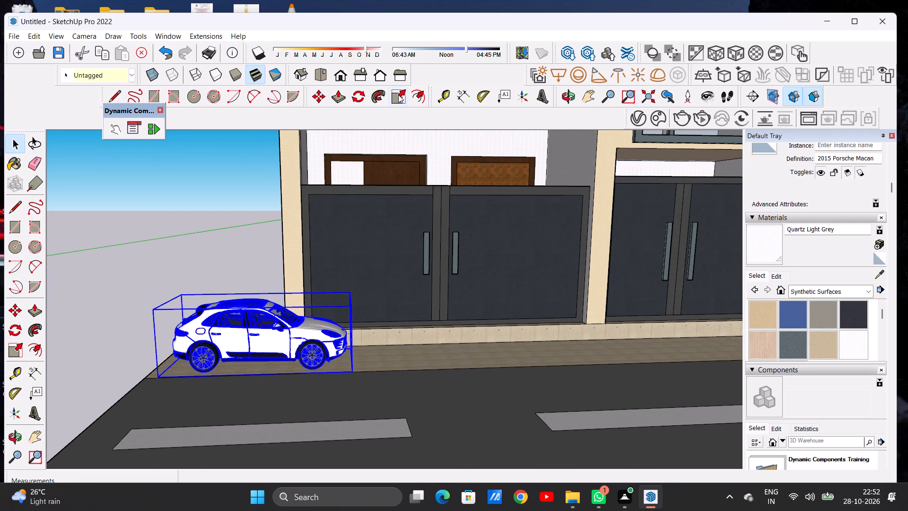
left_click(398, 95)
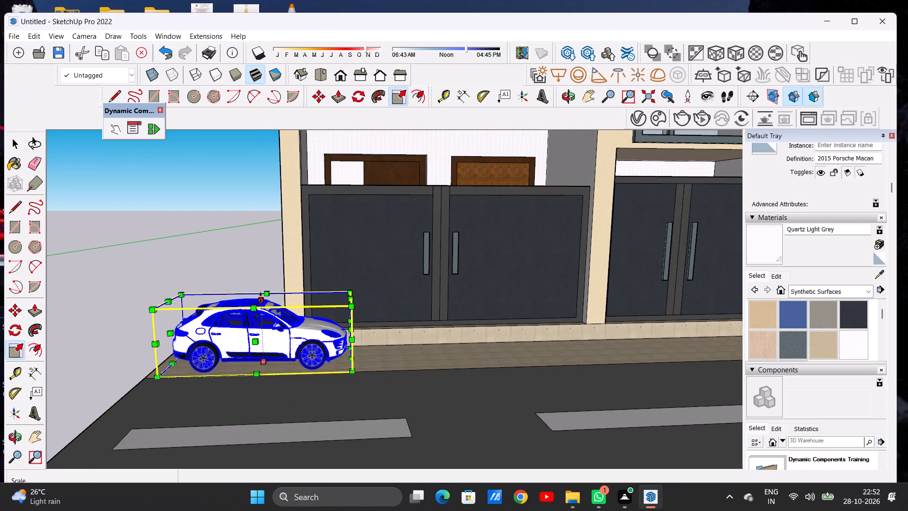
left_click(261, 298)
left_click(261, 264)
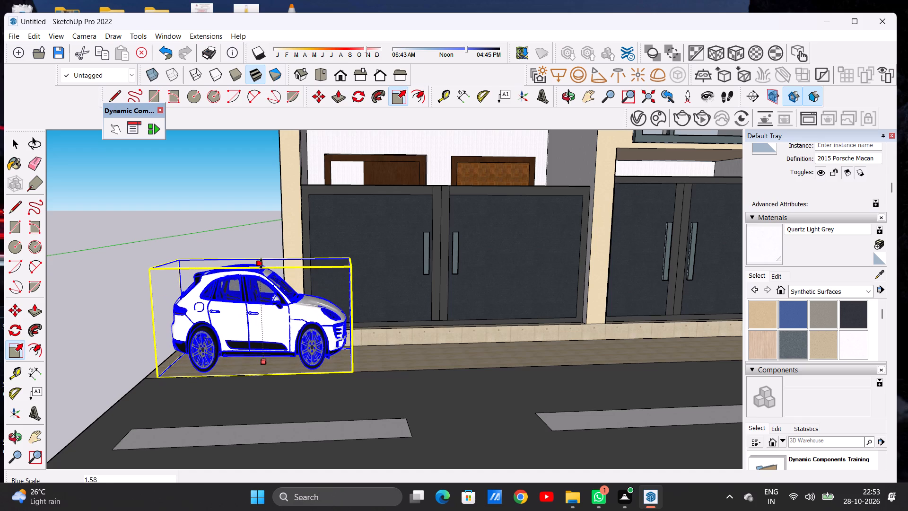
left_click(352, 313)
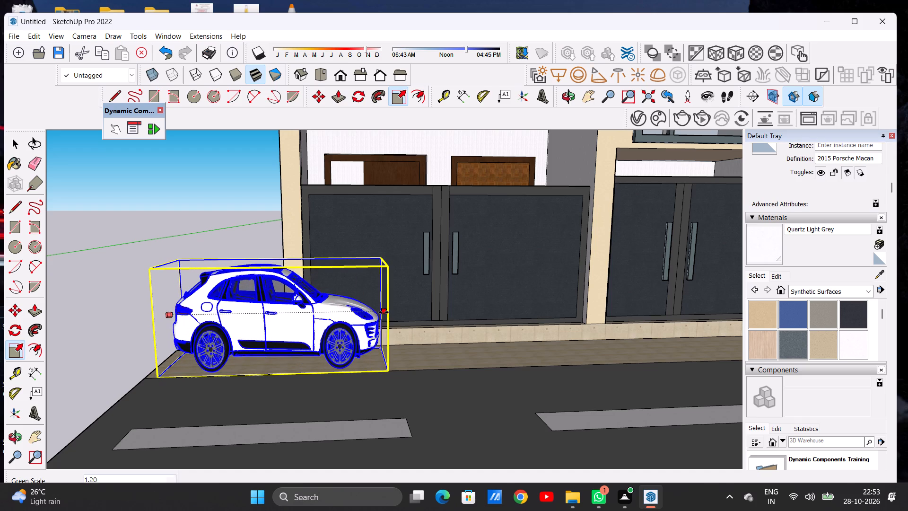
left_click(381, 311)
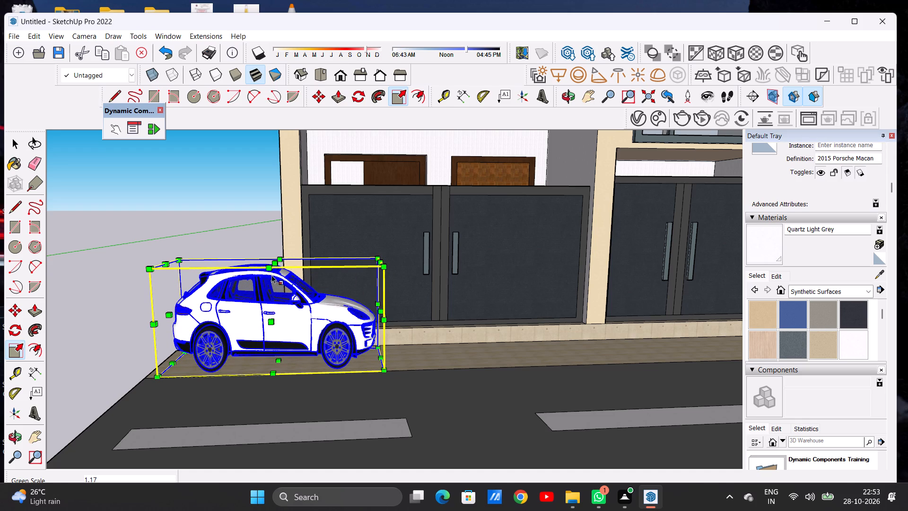
Scale the parked car up to 1.16 in height and 1.17 in length, stretching the length from its rear end.
left_click(278, 262)
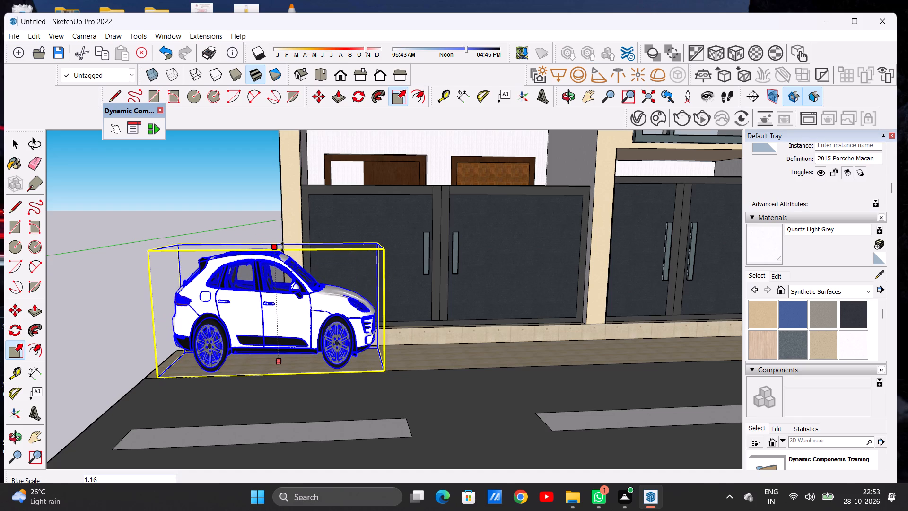
left_click(282, 247)
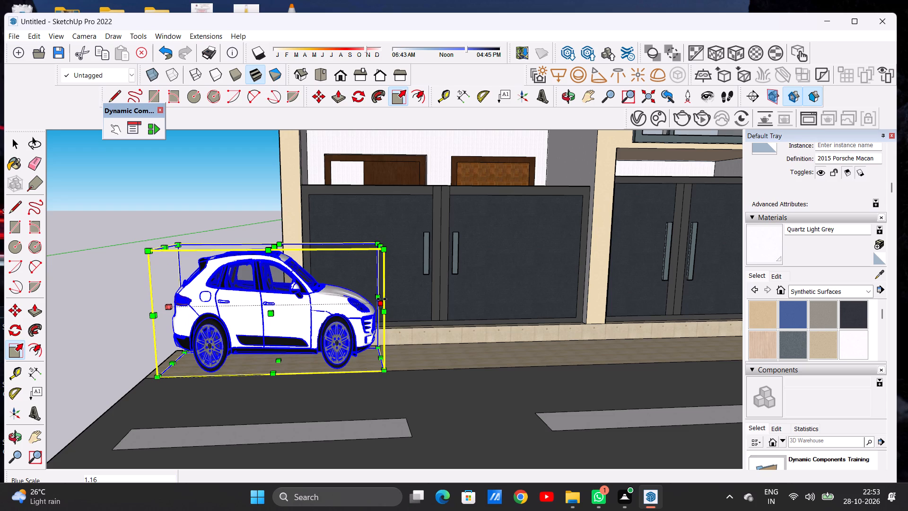
left_click(382, 299)
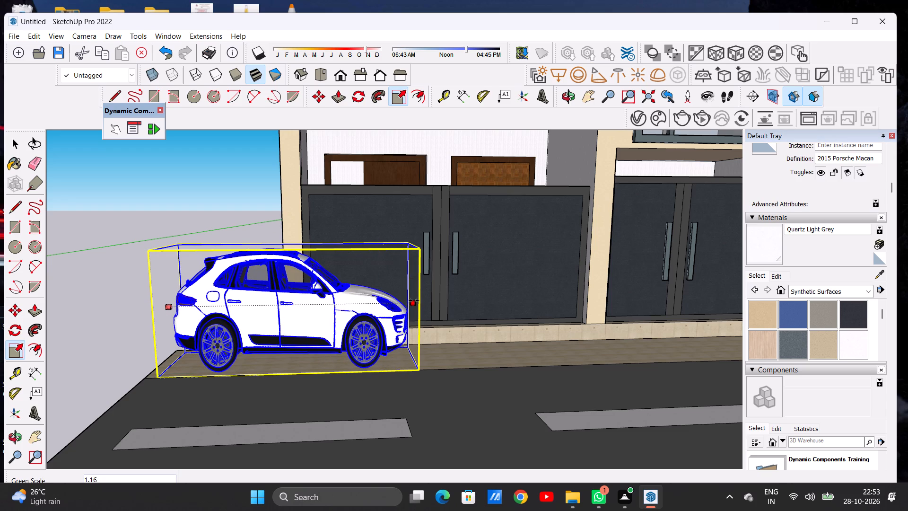
key("space")
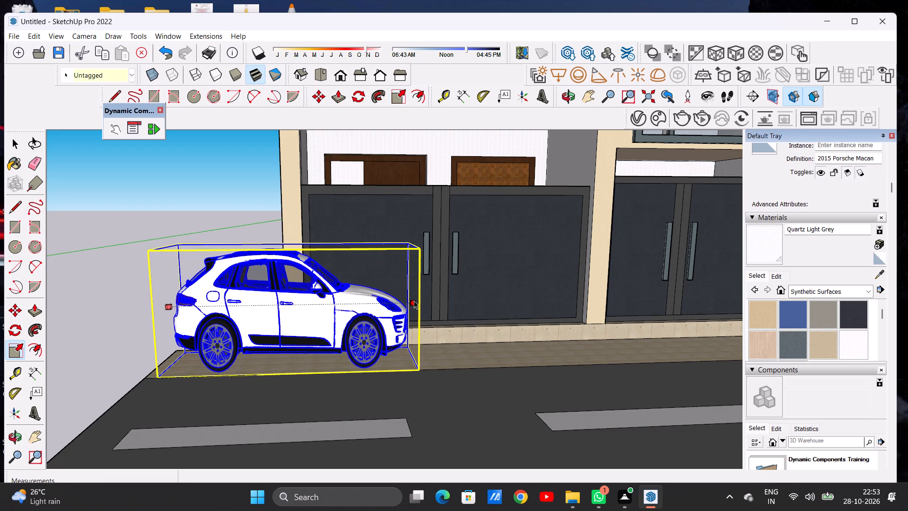
scroll(317, 304, "down", 6)
middle_click_drag(188, 306, 303, 325)
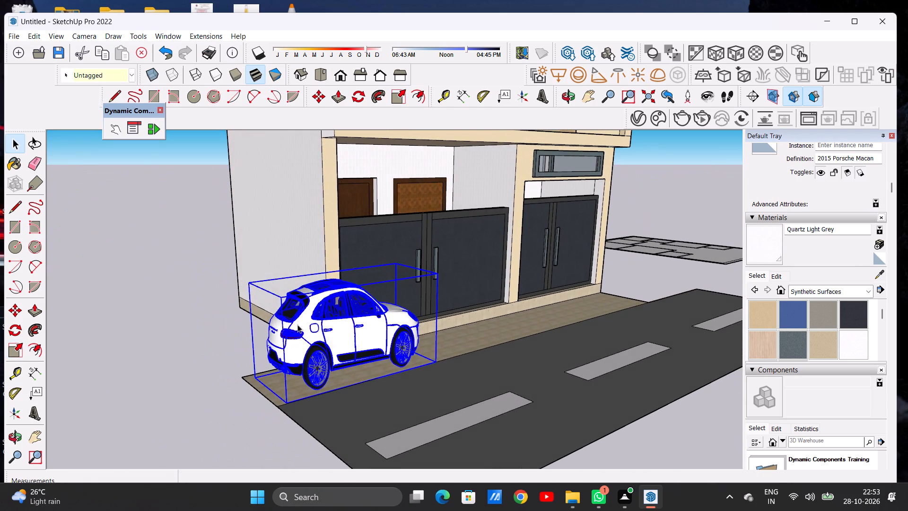
left_click(396, 99)
left_click(263, 345)
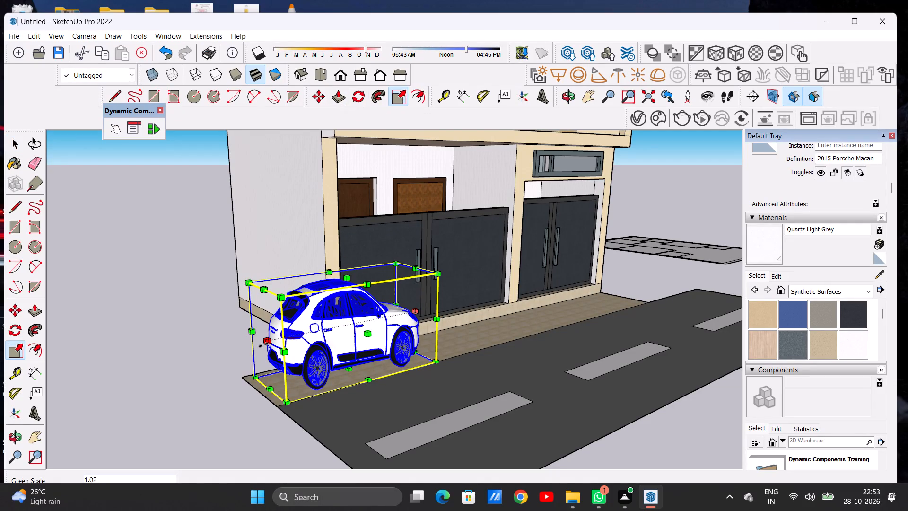
left_click(236, 357)
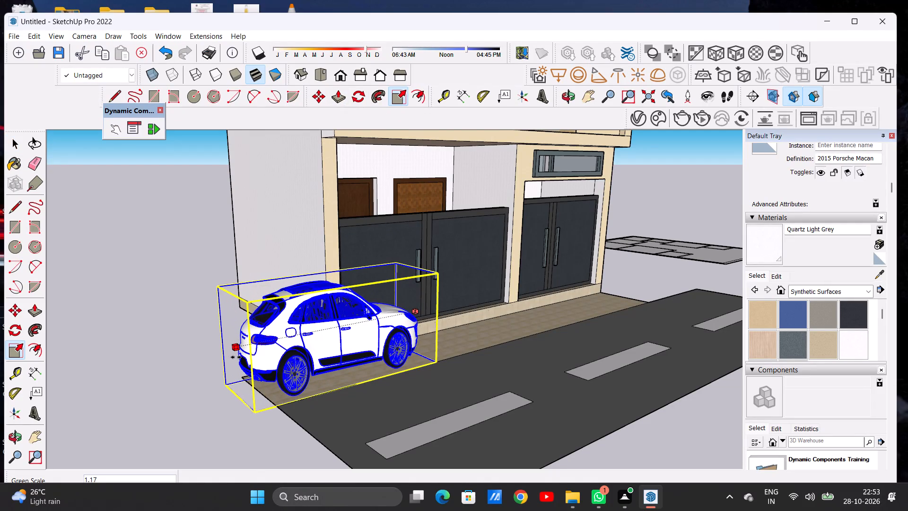
key("space")
left_click(200, 352)
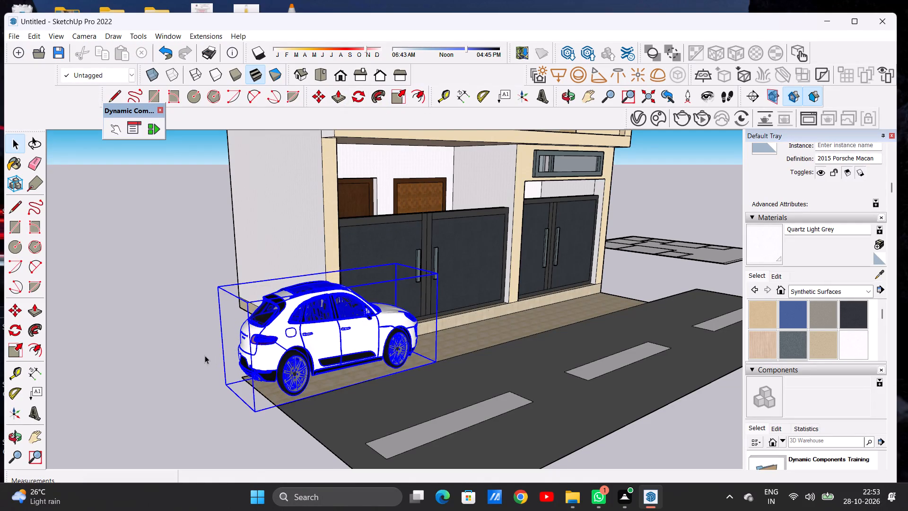
Scale the parked car's width up to 1.13 toward the road.
scroll(244, 366, "down", 5)
middle_click_drag(309, 375, 113, 389)
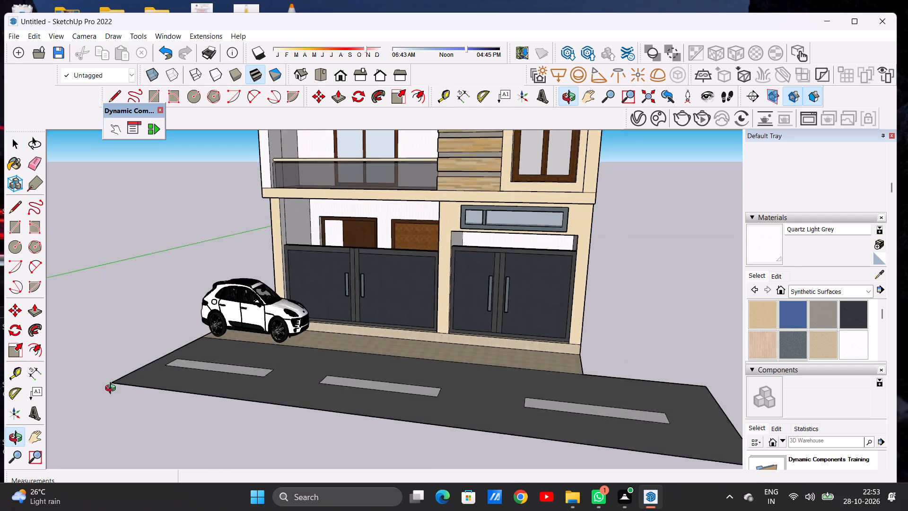
middle_click_drag(113, 389, 430, 337)
scroll(311, 352, "down", 4)
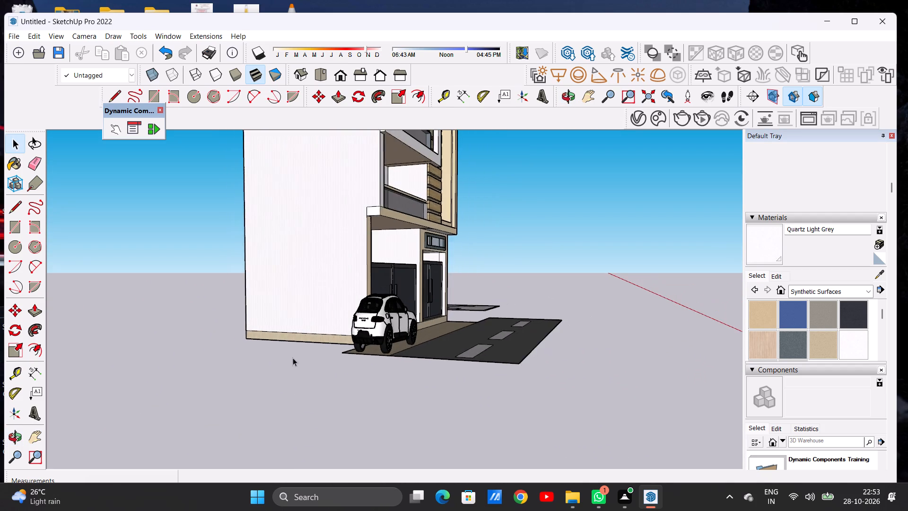
middle_click_drag(282, 360, 354, 370)
scroll(209, 370, "down", 5)
scroll(339, 360, "up", 5)
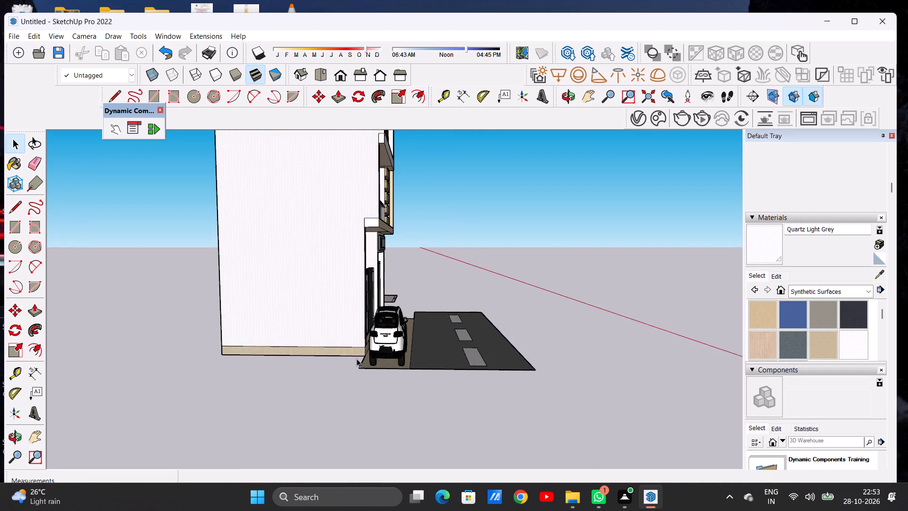
middle_click_drag(356, 362, 354, 415)
scroll(392, 399, "up", 7)
left_click(387, 418)
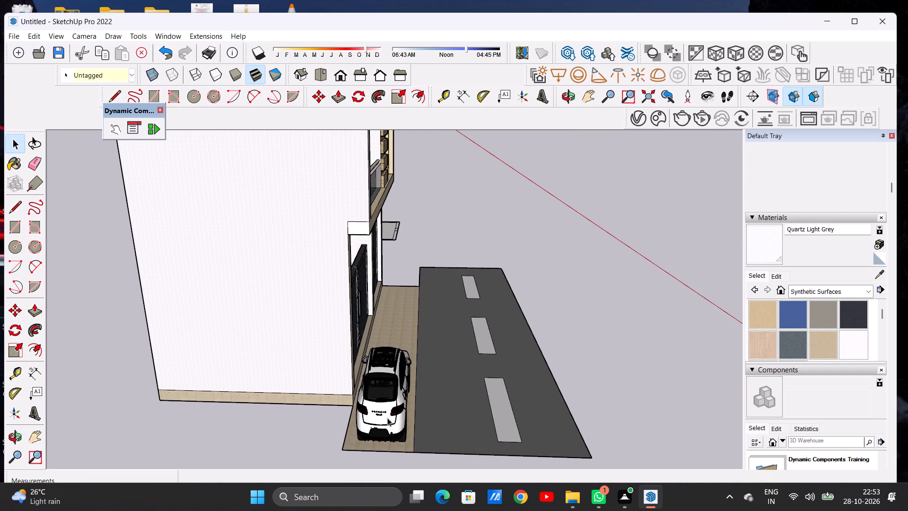
left_click(391, 99)
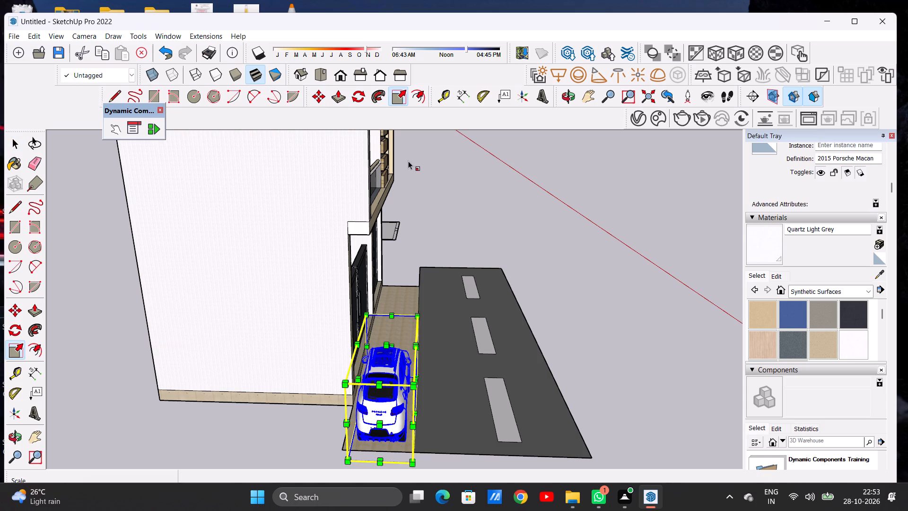
scroll(408, 164, "down", 3)
scroll(423, 388, "up", 9)
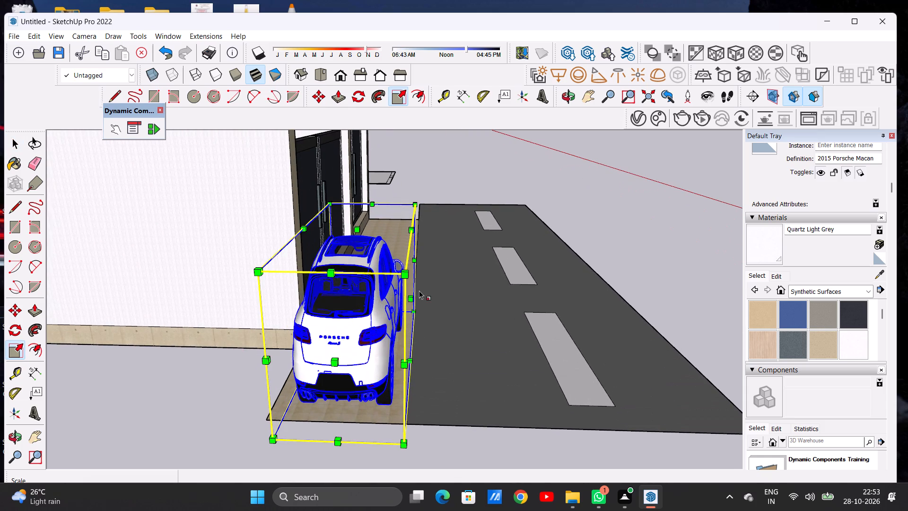
left_click(412, 297)
left_click(425, 300)
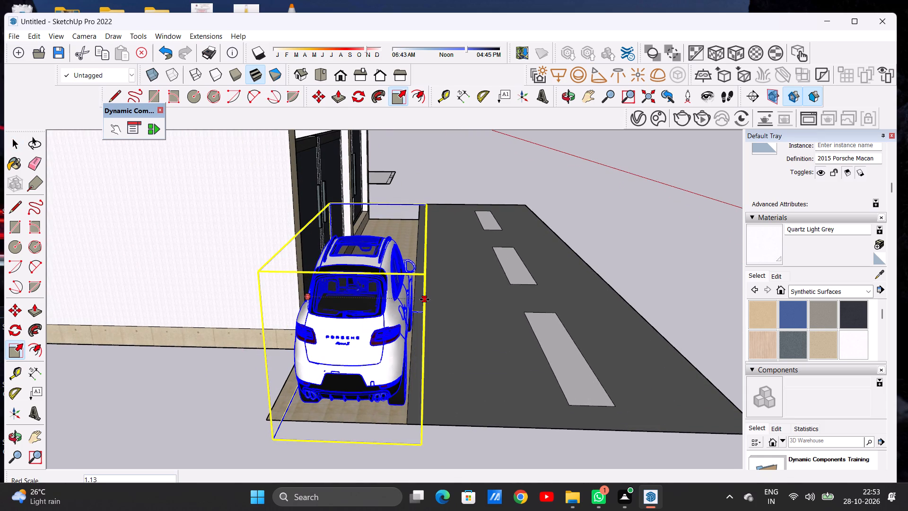
Scale the parked car's width up to 1.26 toward the building.
scroll(412, 311, "down", 5)
middle_click_drag(336, 321, 385, 325)
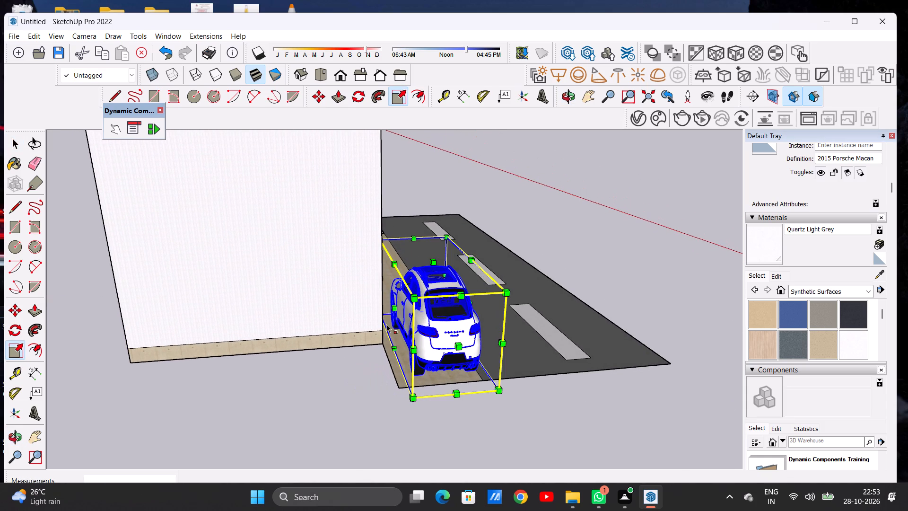
left_click(395, 308)
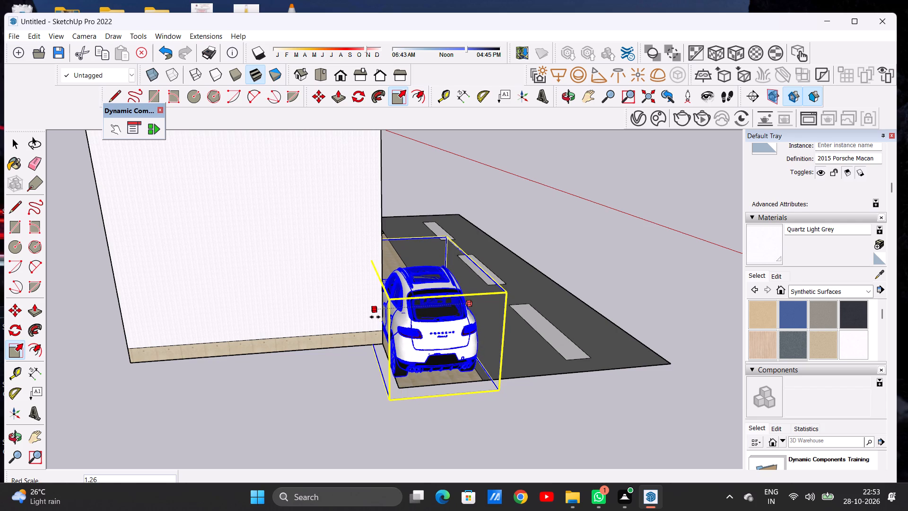
left_click(375, 317)
key("space")
left_click(354, 404)
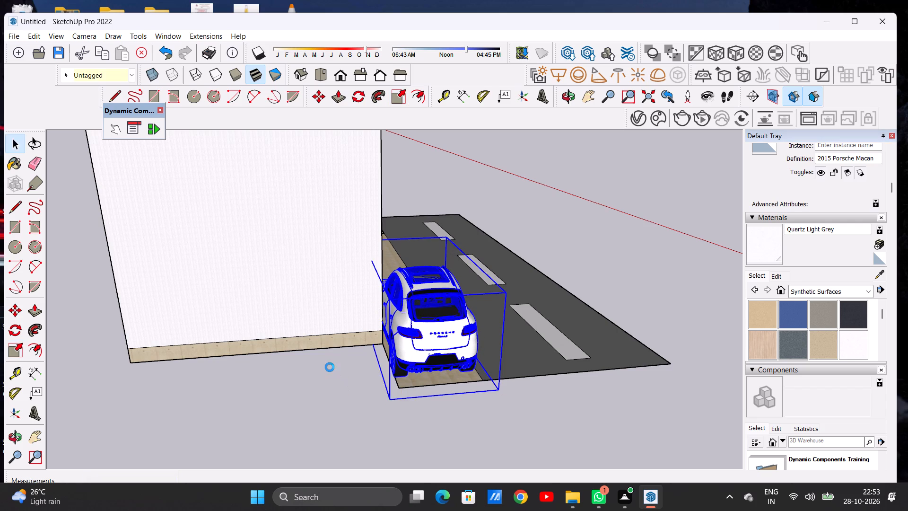
Examine the enlarged car's proportions against the gates, paving and road from farther away.
scroll(331, 367, "down", 7)
middle_click_drag(414, 375, 161, 378)
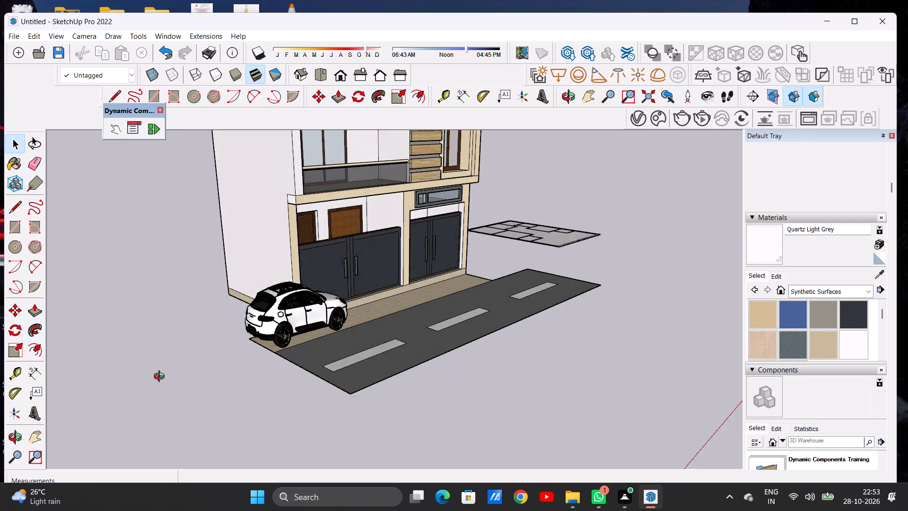
middle_click_drag(161, 378, 161, 378)
scroll(189, 386, "down", 3)
scroll(193, 389, "up", 1)
scroll(195, 389, "down", 1)
scroll(122, 384, "down", 5)
middle_click_drag(275, 359, 166, 357)
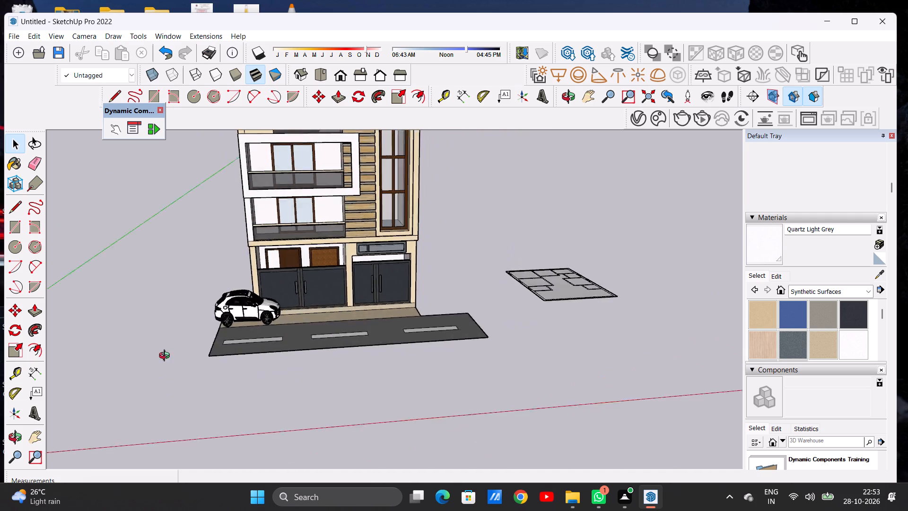
middle_click_drag(166, 357, 68, 379)
Move the parked car about 3' 9" forward along the tiled paving in front of the gates.
scroll(350, 299, "up", 7)
scroll(271, 256, "up", 9)
scroll(256, 274, "down", 1)
scroll(256, 274, "up", 3)
scroll(301, 276, "up", 2)
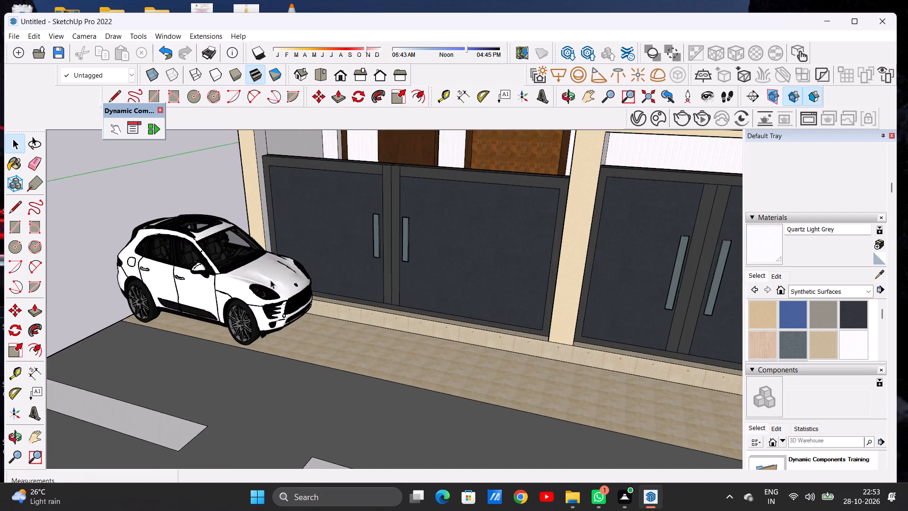
middle_click_drag(242, 280, 41, 294)
scroll(471, 255, "up", 6)
middle_click_drag(360, 263, 282, 247)
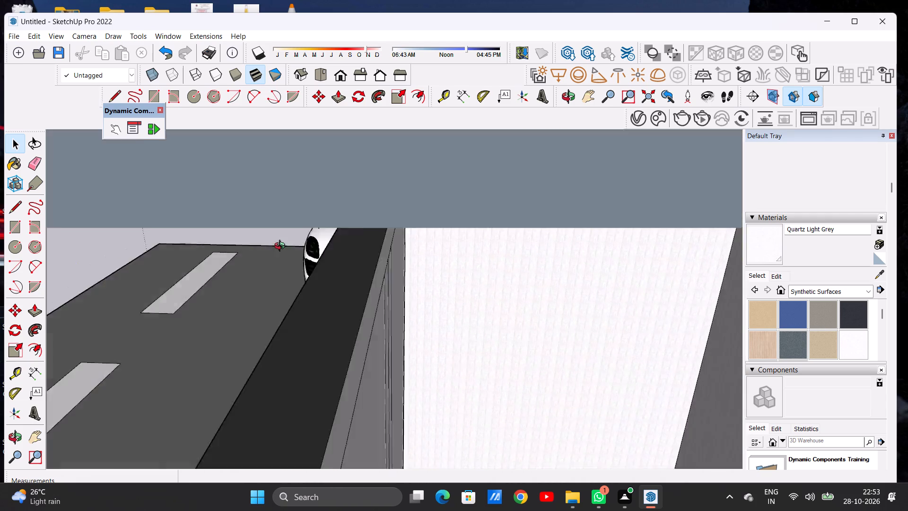
middle_click_drag(282, 247, 338, 256)
left_click(364, 273)
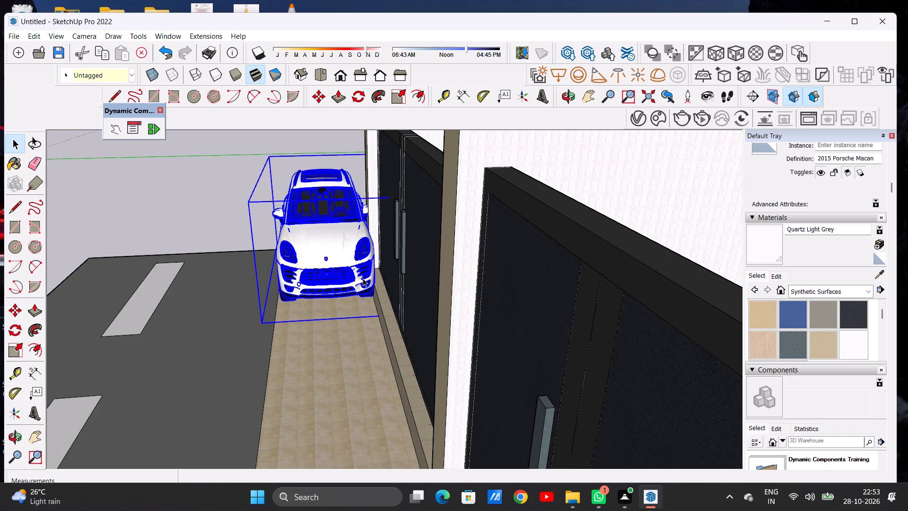
key("m")
left_click(264, 326)
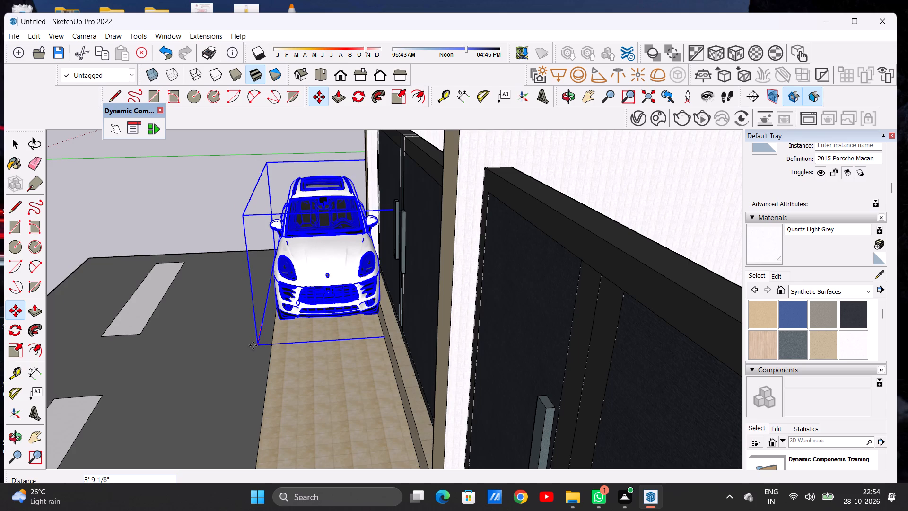
left_click(253, 345)
key("space")
left_click(220, 221)
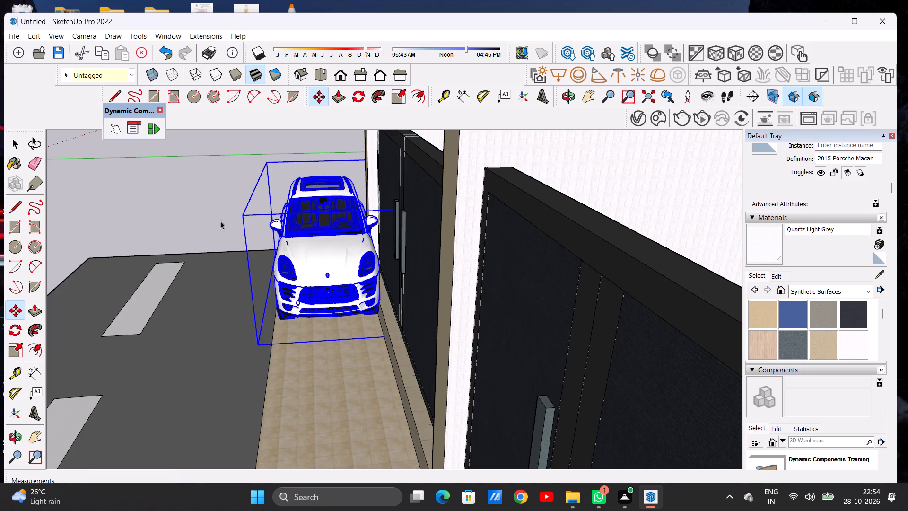
Examine the whole building front with the parked car, paving and marked road from several heights and distances.
scroll(306, 292, "down", 13)
middle_click_drag(271, 304, 430, 296)
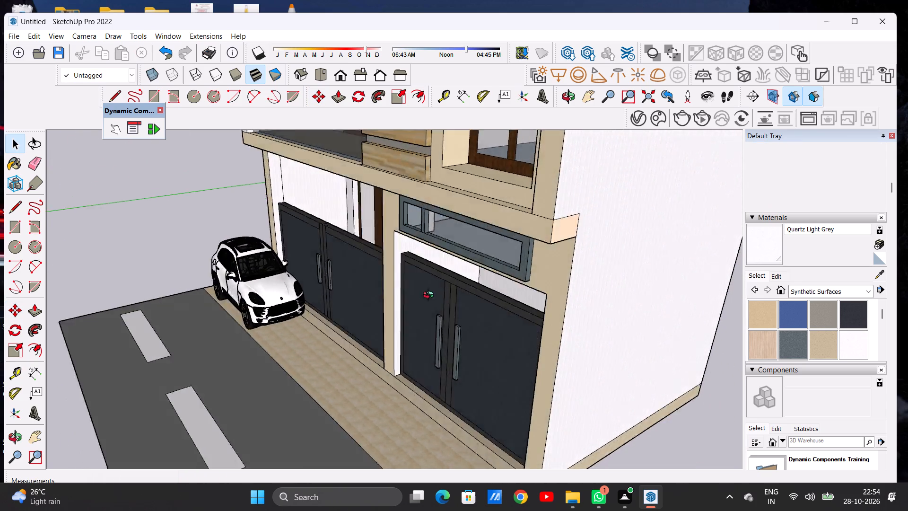
middle_click_drag(430, 296, 547, 270)
scroll(539, 302, "down", 20)
scroll(539, 302, "down", 4)
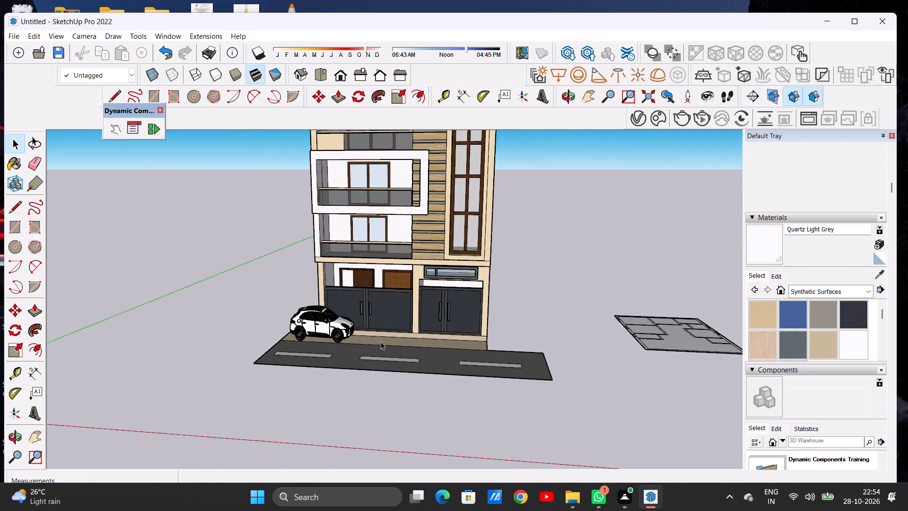
scroll(381, 342, "down", 8)
middle_click_drag(358, 348, 375, 323)
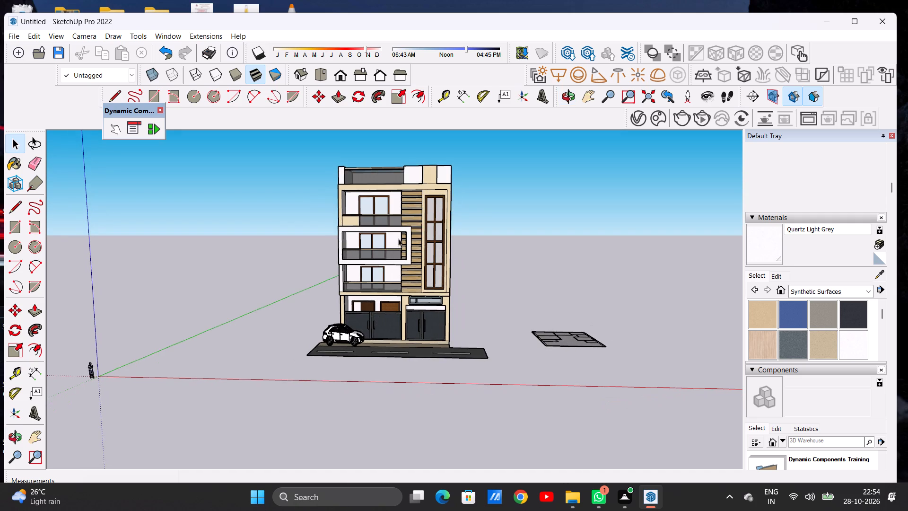
scroll(399, 230, "up", 2)
scroll(399, 229, "down", 1)
scroll(399, 229, "up", 3)
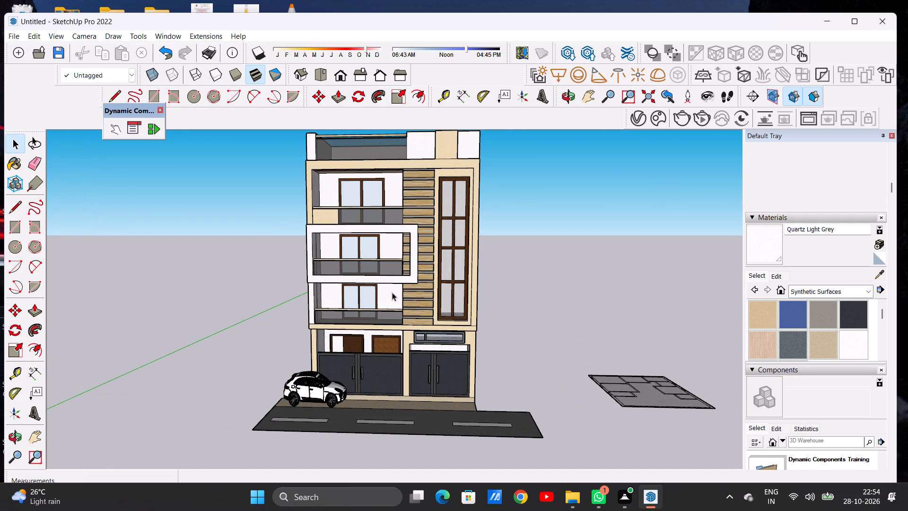
scroll(392, 294, "down", 6)
middle_click_drag(387, 329, 385, 297)
scroll(390, 262, "up", 4)
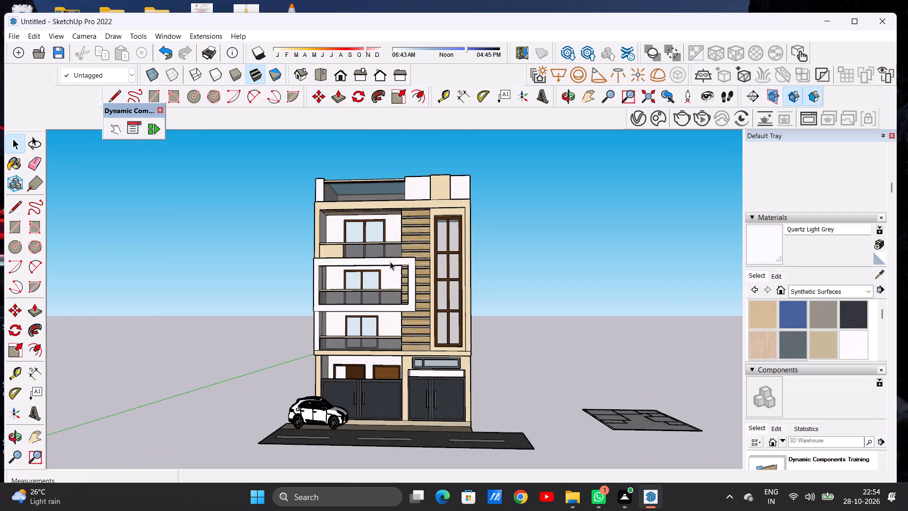
scroll(390, 262, "up", 2)
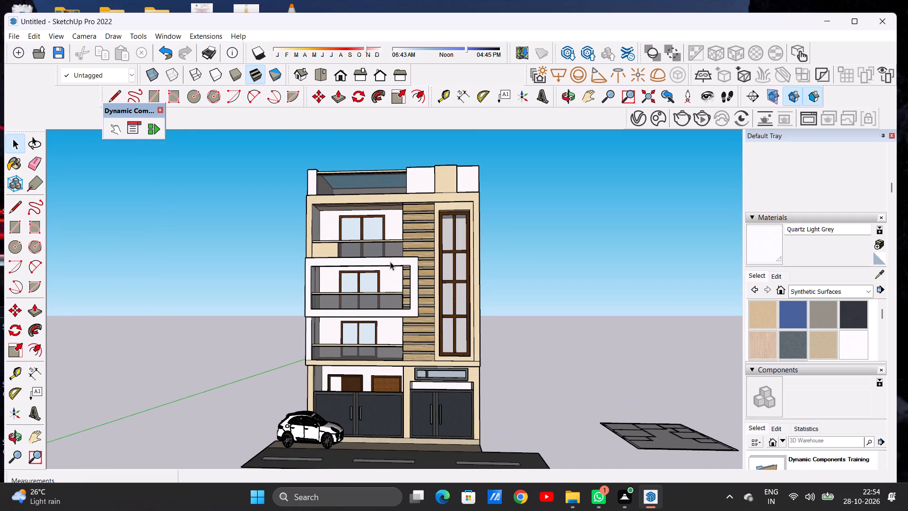
scroll(390, 262, "down", 10)
middle_click_drag(386, 355, 402, 479)
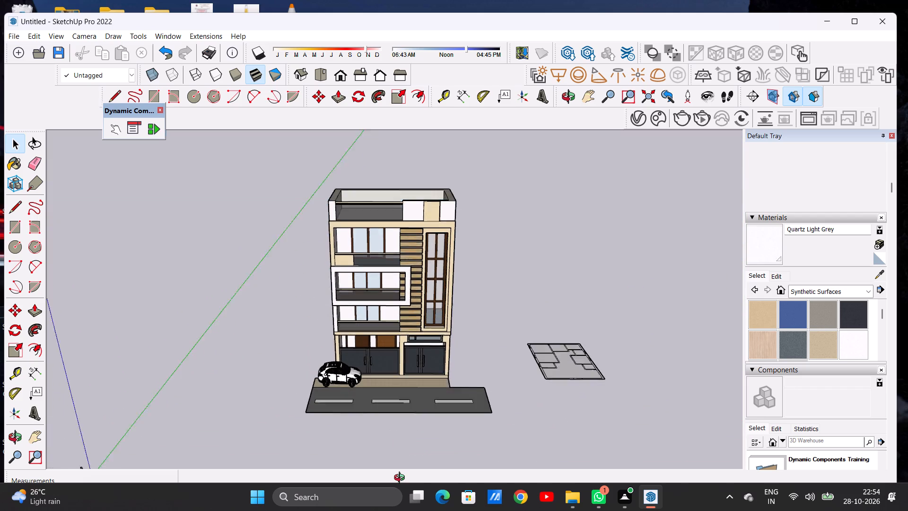
middle_click_drag(402, 479, 401, 471)
scroll(375, 413, "up", 9)
scroll(387, 396, "down", 1)
scroll(387, 396, "up", 5)
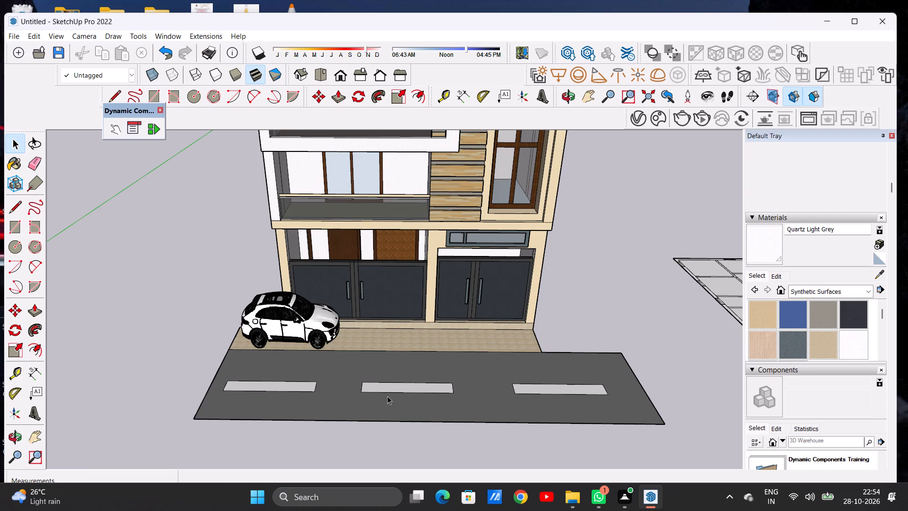
scroll(396, 408, "down", 5)
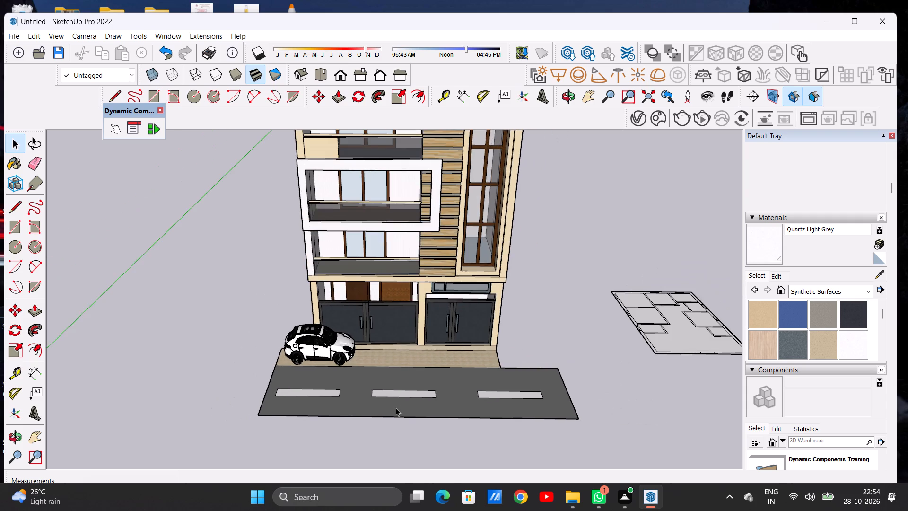
scroll(396, 408, "down", 9)
scroll(370, 382, "up", 17)
middle_click_drag(372, 396, 357, 333)
middle_click_drag(348, 334, 347, 334)
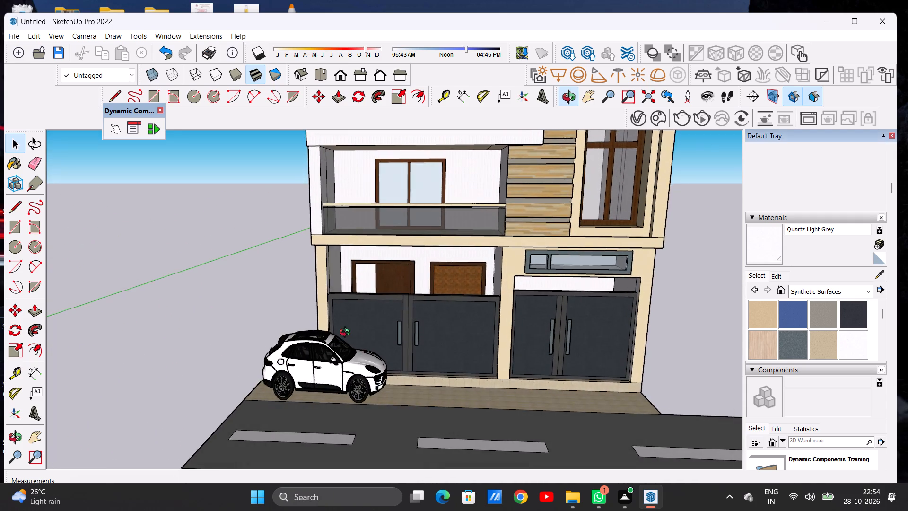
Examine the parked car's placement on the paving up close and against the full building front and marked road.
middle_click_drag(347, 334, 355, 419)
scroll(313, 340, "up", 7)
middle_click_drag(361, 385, 362, 331)
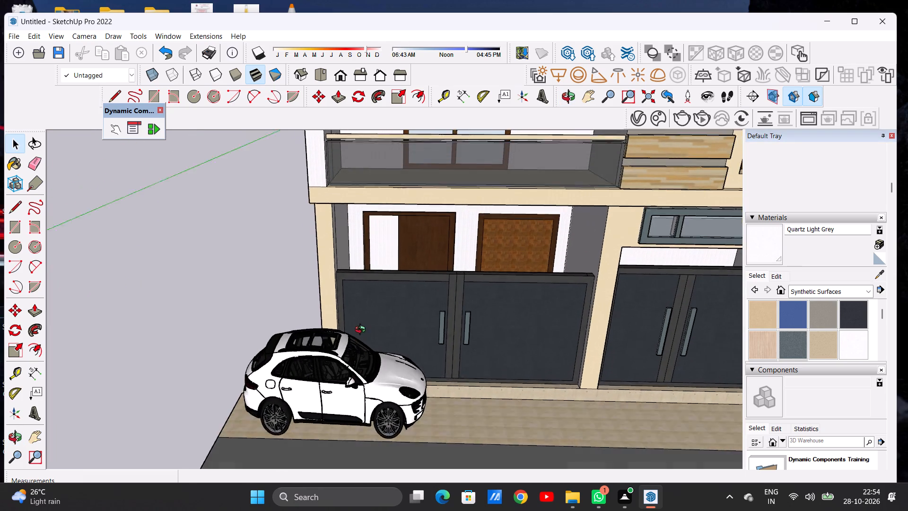
middle_click_drag(362, 331, 360, 311)
scroll(347, 387, "down", 12)
middle_click_drag(375, 406, 376, 395)
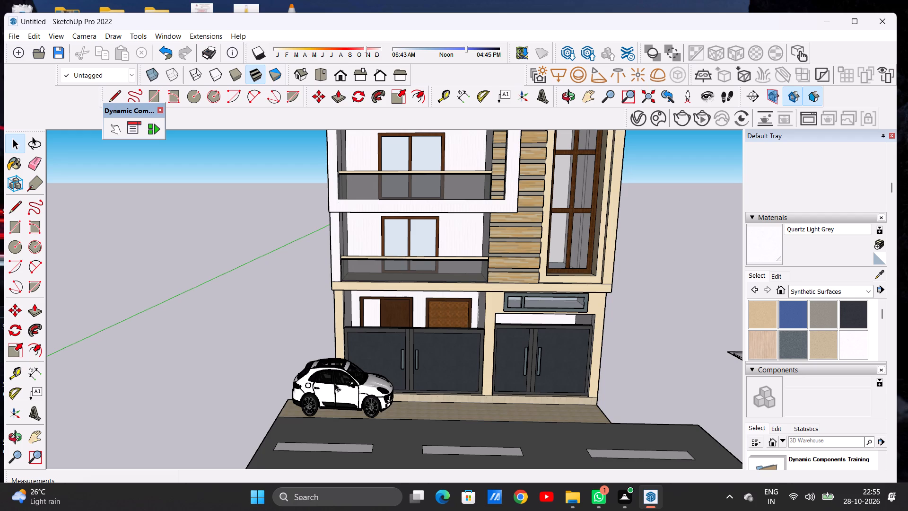
scroll(330, 389, "down", 5)
scroll(332, 385, "up", 5)
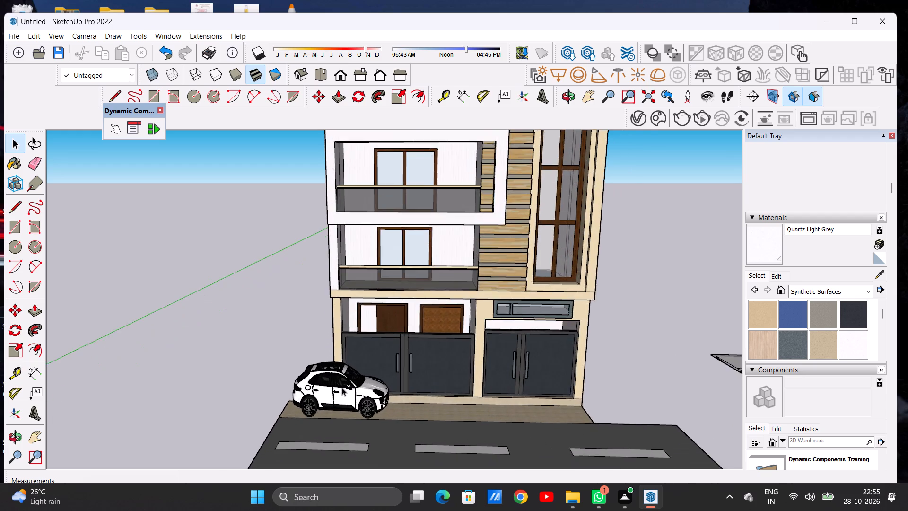
scroll(342, 388, "up", 2)
scroll(342, 388, "down", 1)
scroll(342, 388, "up", 4)
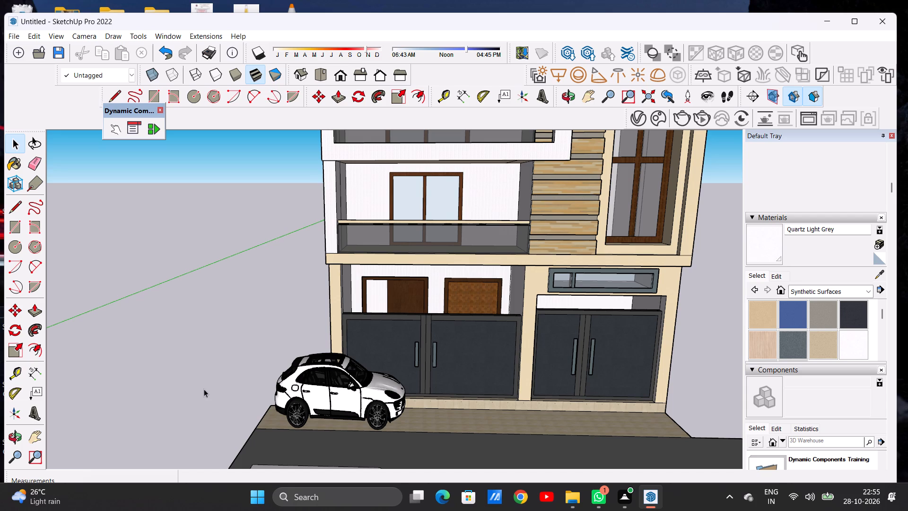
scroll(204, 389, "down", 7)
scroll(294, 396, "up", 6)
scroll(294, 396, "down", 3)
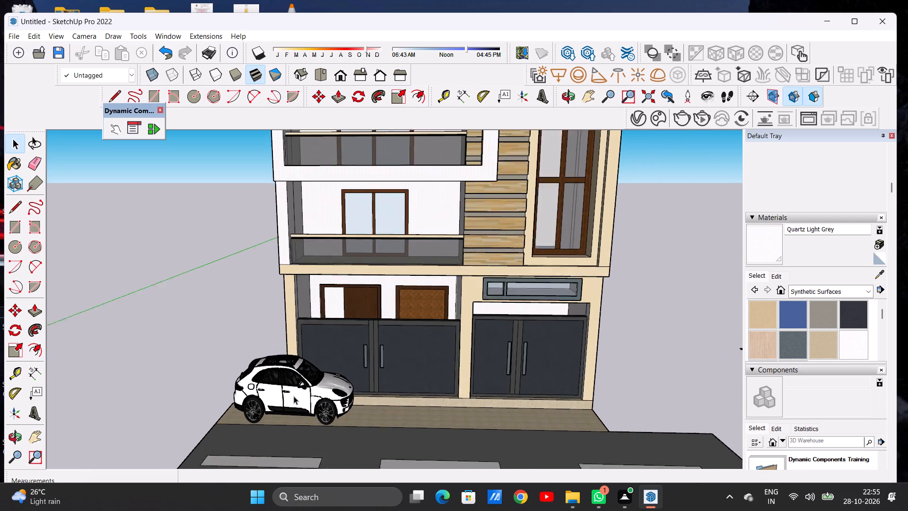
scroll(294, 396, "down", 2)
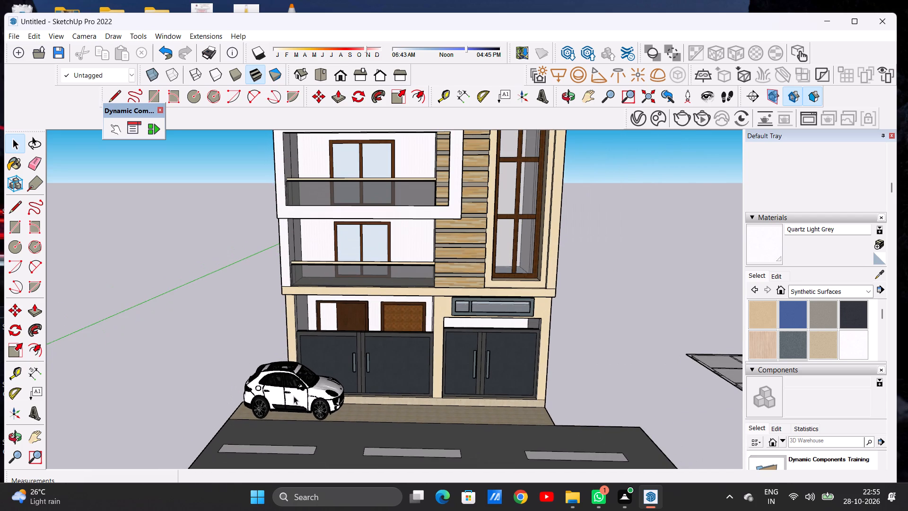
scroll(295, 399, "up", 1)
scroll(295, 400, "down", 1)
scroll(295, 400, "up", 4)
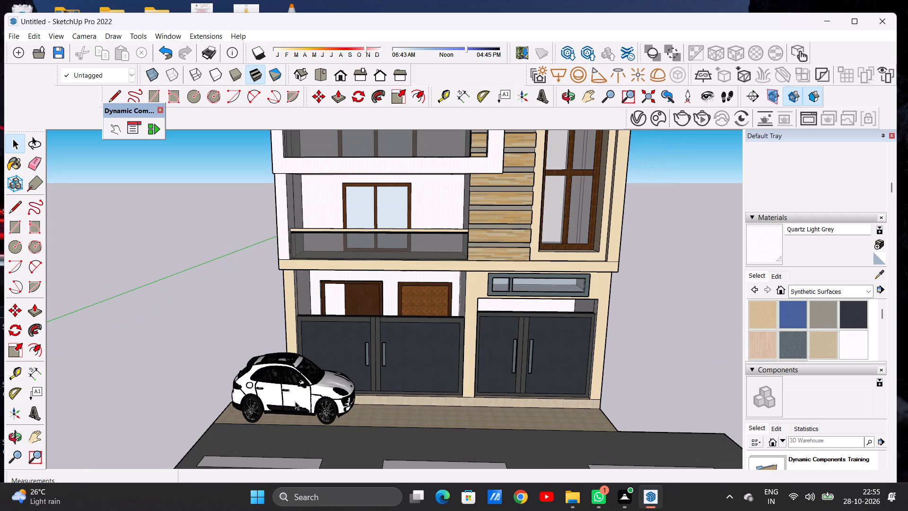
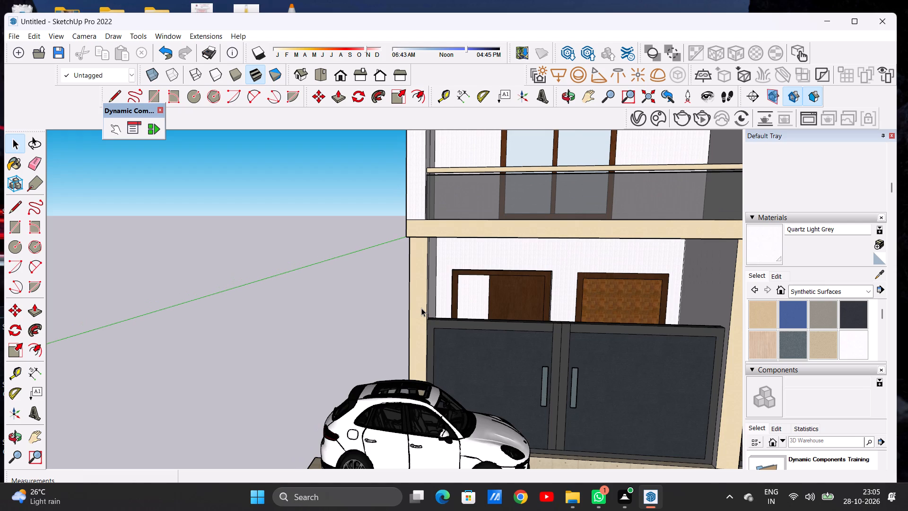
Move the parked Porsche Macan about 1/4" toward the road, using its front bottom bounding-box corner as the base point.
scroll(421, 308, "down", 16)
scroll(483, 357, "up", 14)
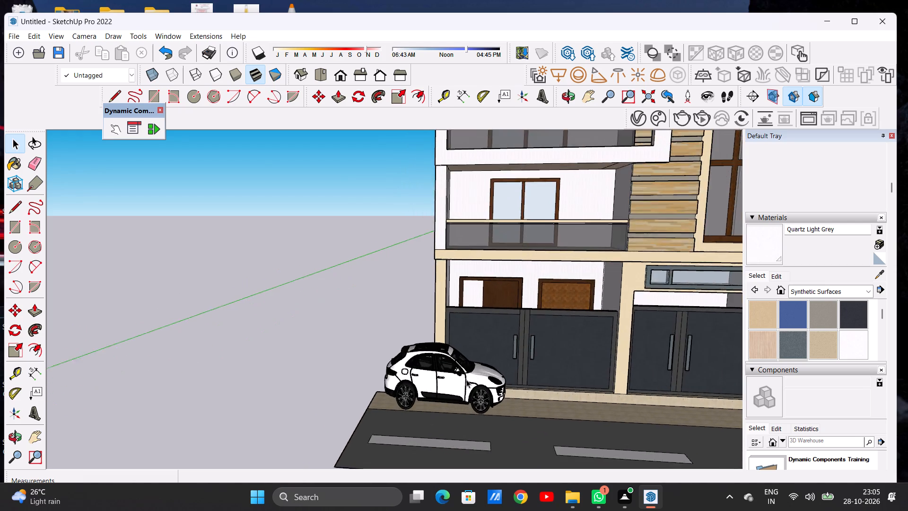
scroll(466, 379, "up", 2)
left_click(466, 379)
middle_click_drag(497, 378, 327, 396)
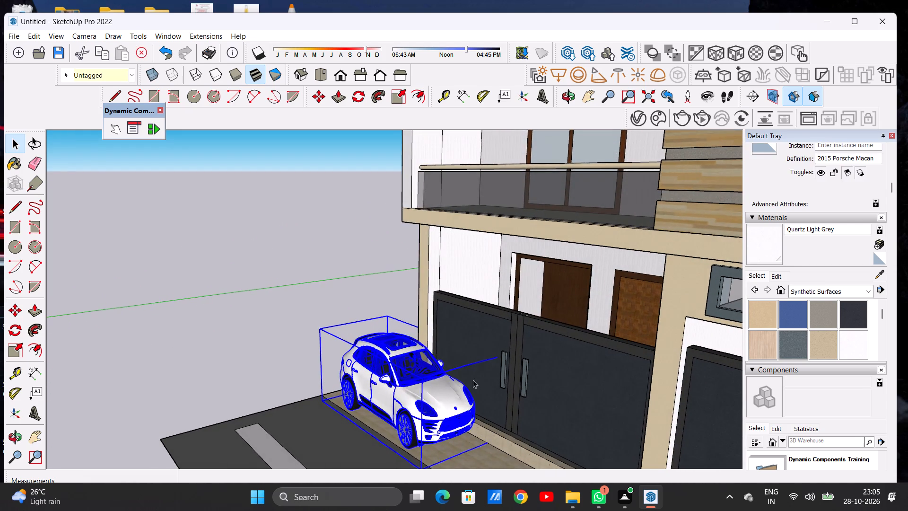
middle_click_drag(474, 380, 354, 375)
scroll(460, 366, "down", 6)
scroll(469, 380, "up", 5)
scroll(469, 380, "down", 1)
scroll(469, 380, "up", 4)
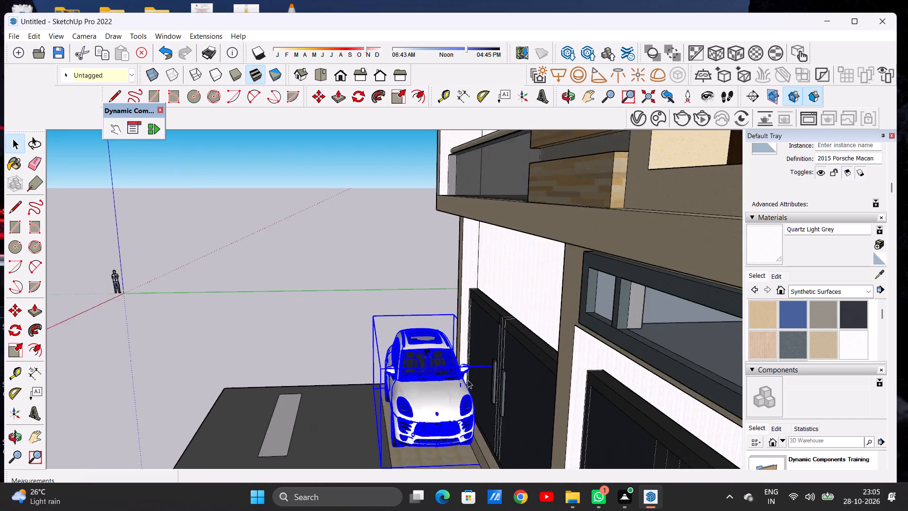
scroll(468, 380, "up", 13)
middle_click_drag(471, 365, 384, 352)
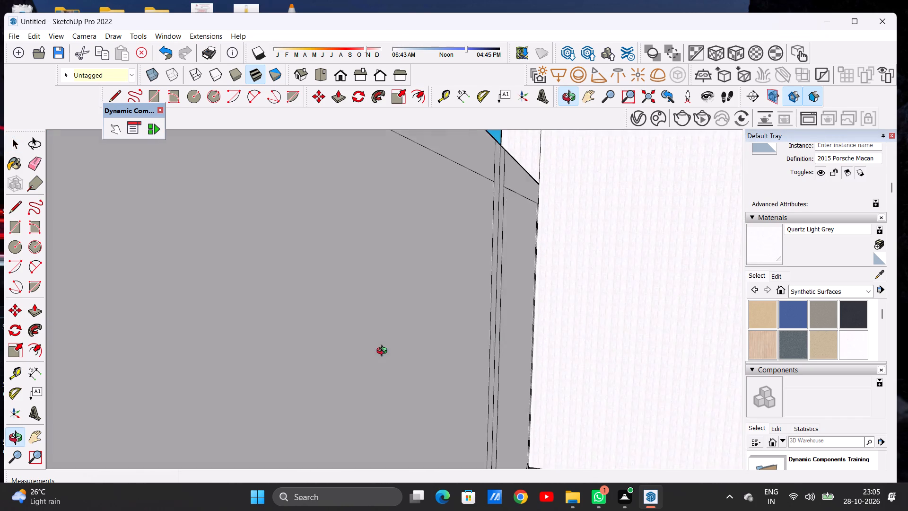
middle_click_drag(384, 352, 445, 365)
scroll(497, 349, "down", 17)
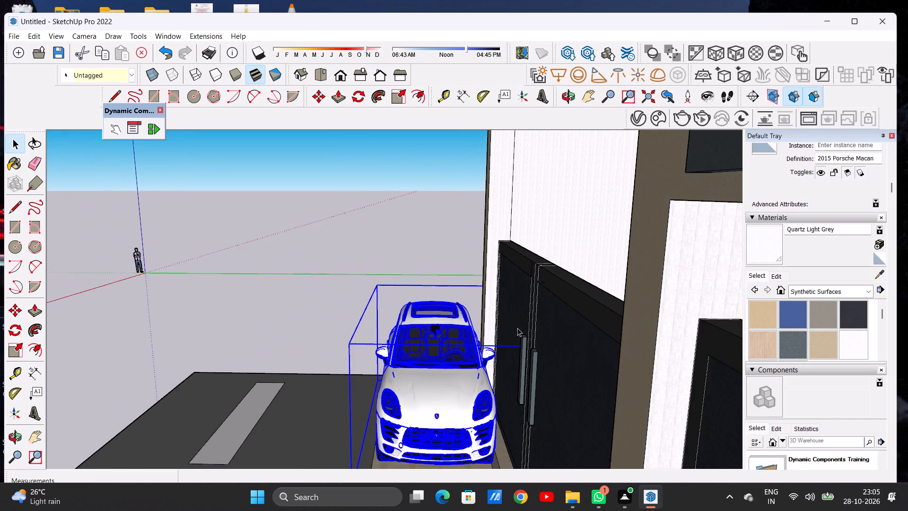
scroll(517, 328, "down", 3)
middle_click_drag(425, 351, 515, 352)
scroll(537, 327, "down", 7)
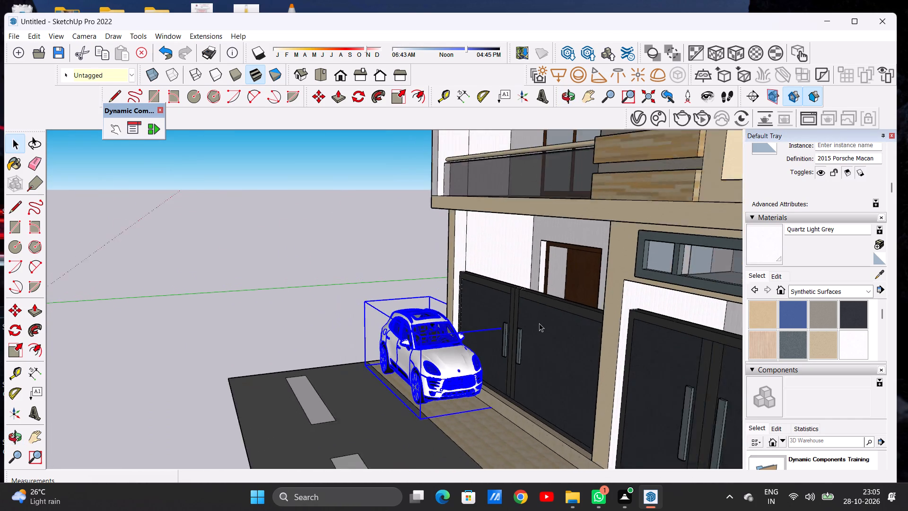
scroll(474, 395, "up", 8)
key("m")
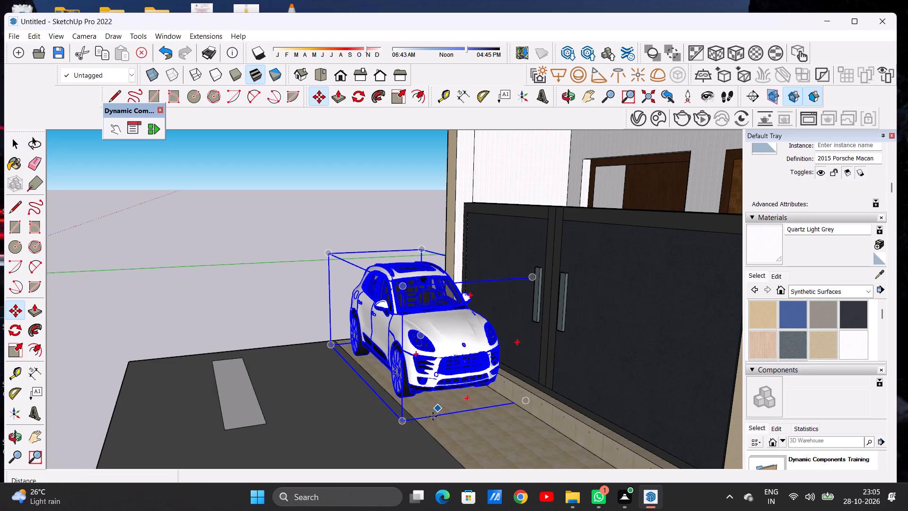
left_click(401, 422)
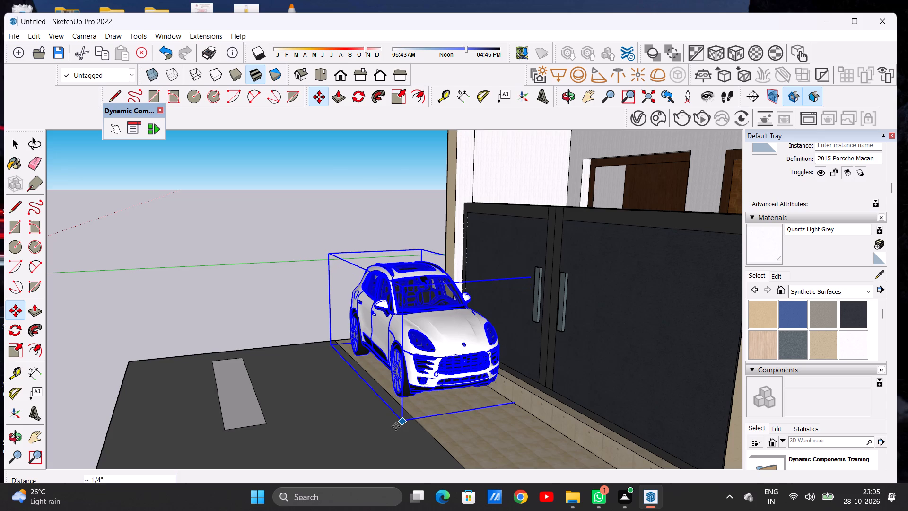
left_click(396, 426)
key("space")
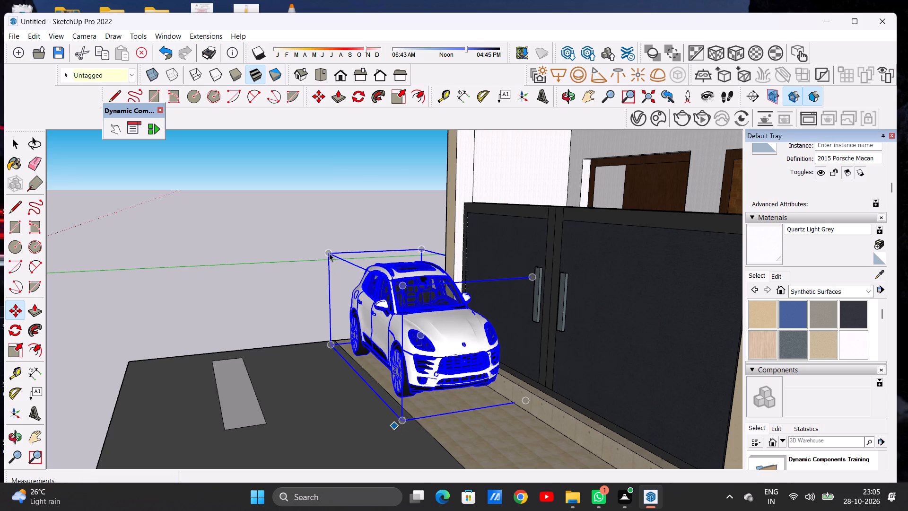
left_click(329, 253)
Move the parked car about 11" away from the gates toward the road, using its front bottom corner as the base point.
middle_click_drag(456, 353, 349, 333)
scroll(474, 381, "up", 17)
scroll(483, 382, "down", 1)
scroll(484, 382, "up", 3)
middle_click_drag(499, 375, 471, 377)
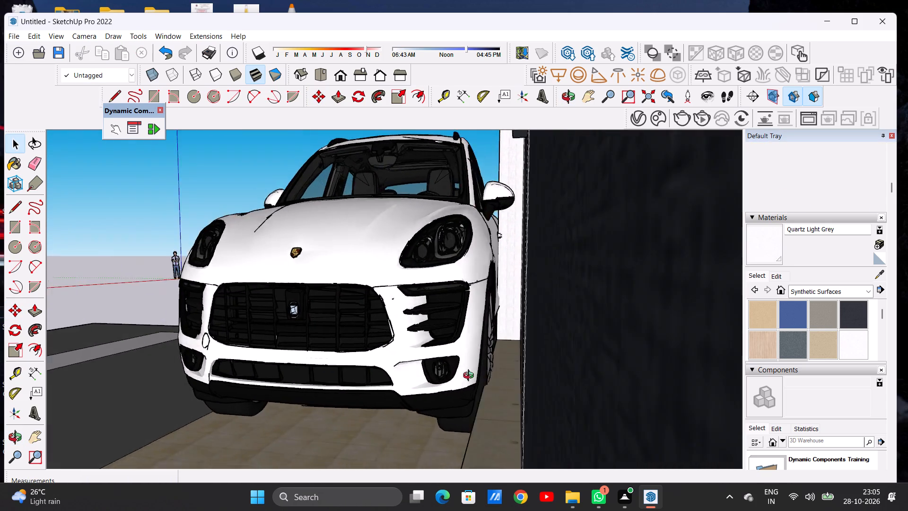
middle_click_drag(471, 377, 519, 385)
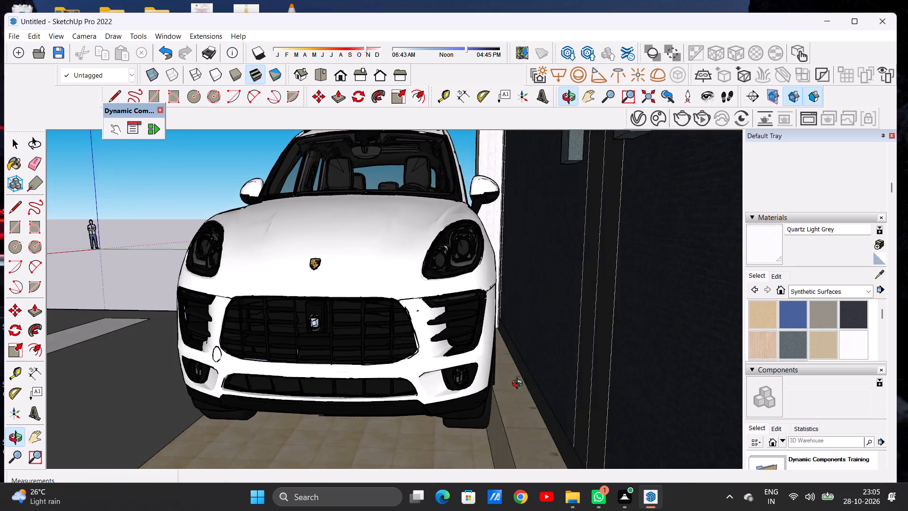
middle_click_drag(519, 385, 542, 381)
scroll(540, 381, "up", 1)
scroll(503, 372, "down", 5)
scroll(505, 370, "up", 1)
scroll(507, 370, "down", 20)
scroll(507, 370, "down", 5)
scroll(545, 322, "up", 1)
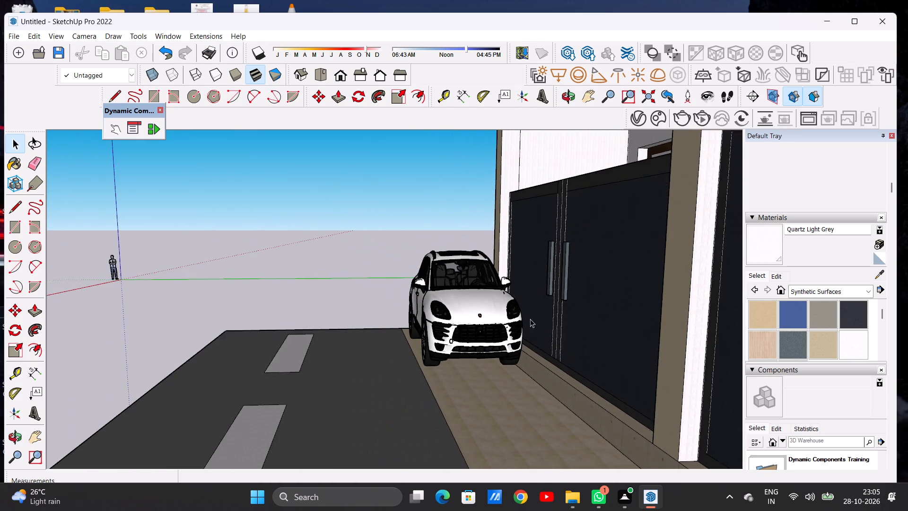
scroll(529, 319, "down", 9)
middle_click_drag(439, 325, 487, 398)
scroll(438, 300, "up", 8)
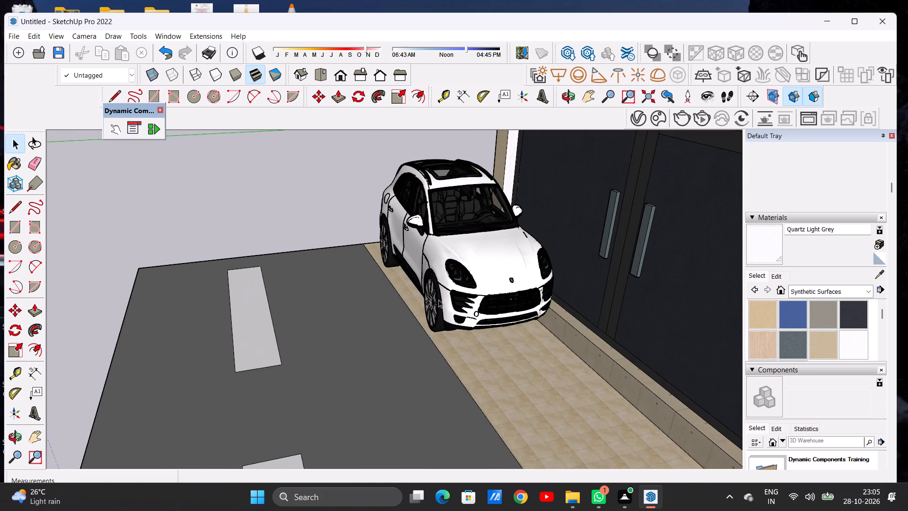
left_click(433, 303)
key("m")
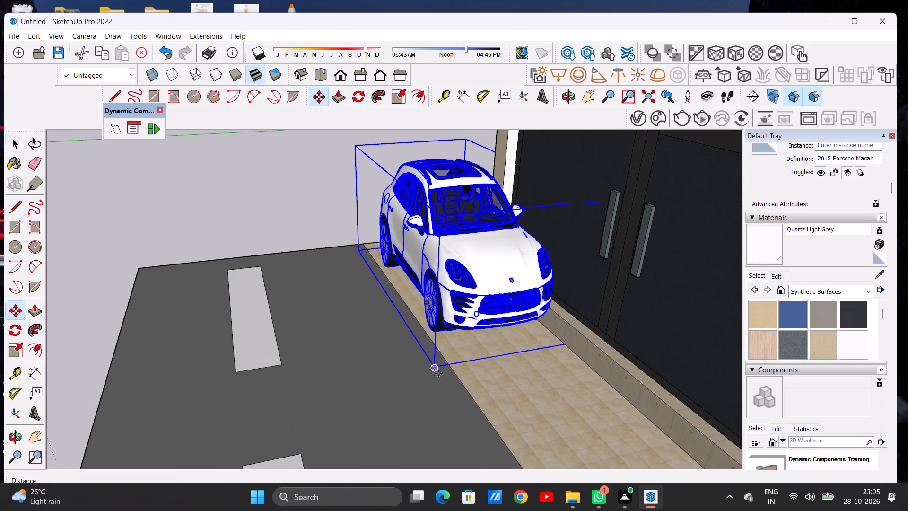
left_click(434, 370)
left_click(421, 373)
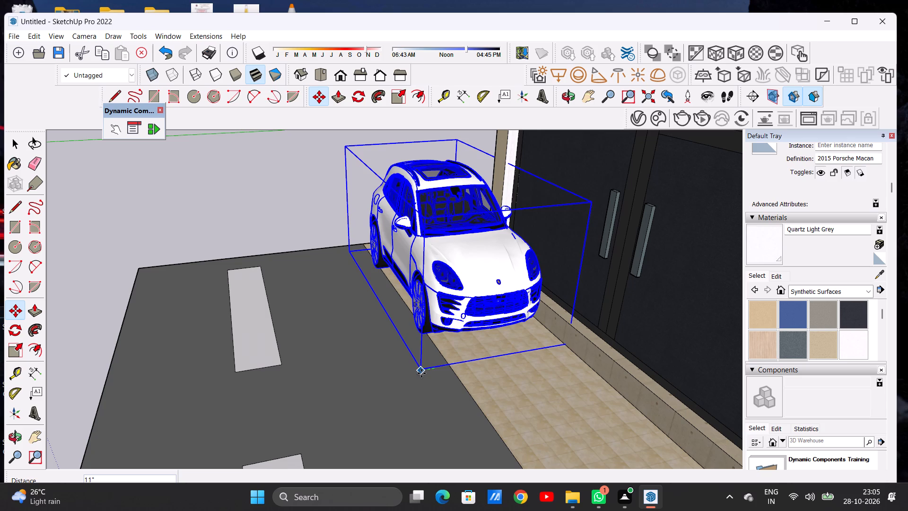
key("space")
left_click(323, 214)
Check the car's placement relative to the gates, pavement and road from the front of the building.
scroll(411, 289, "down", 8)
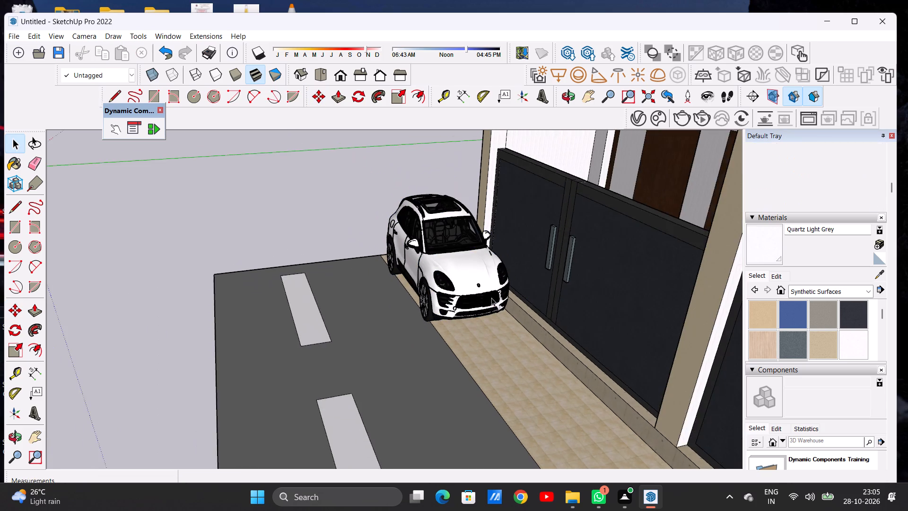
scroll(491, 298, "down", 6)
middle_click_drag(452, 304, 700, 284)
scroll(544, 302, "down", 4)
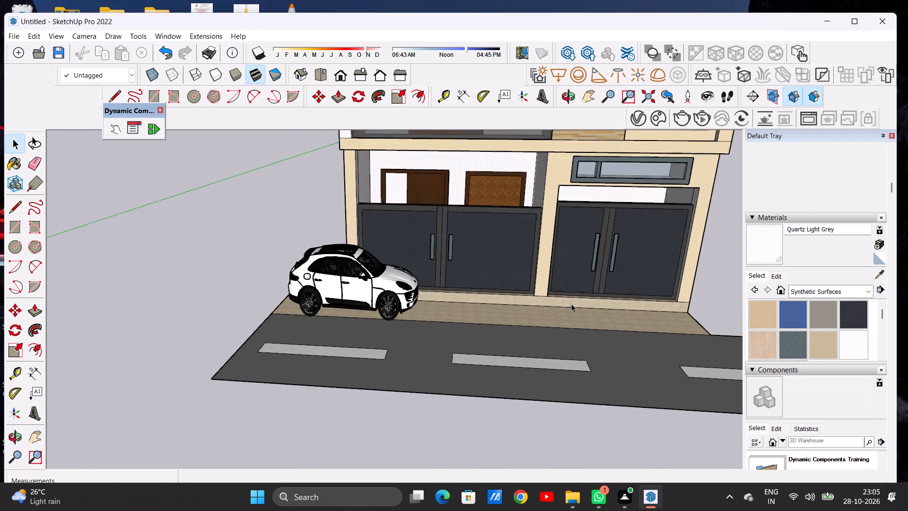
scroll(571, 304, "down", 16)
scroll(520, 296, "up", 8)
middle_click_drag(523, 296, 525, 304)
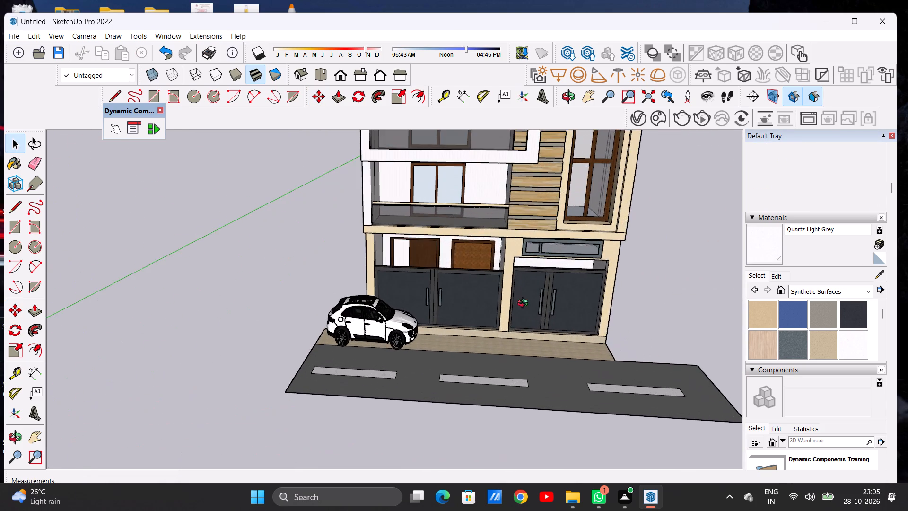
middle_click_drag(525, 304, 530, 366)
scroll(375, 323, "down", 10)
scroll(429, 344, "up", 6)
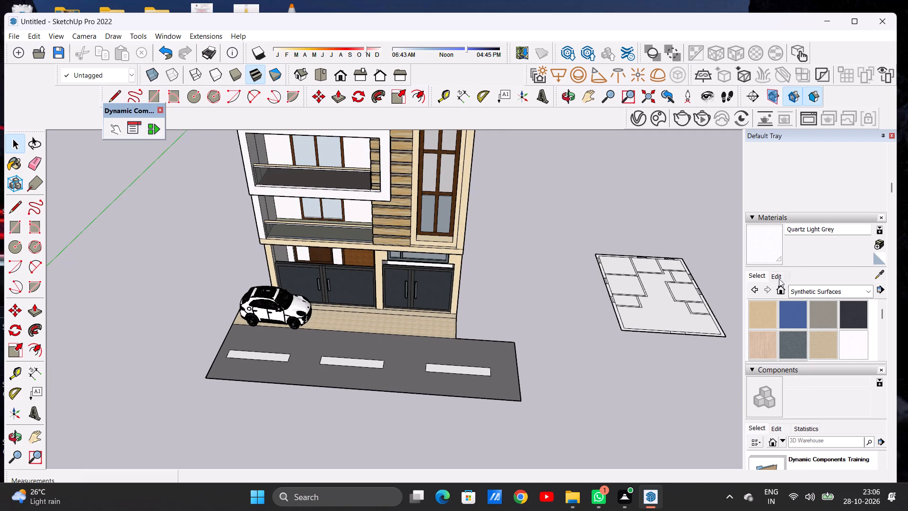
Switch the materials library to the Colors collection and bring its grey swatches into view.
left_click(810, 290)
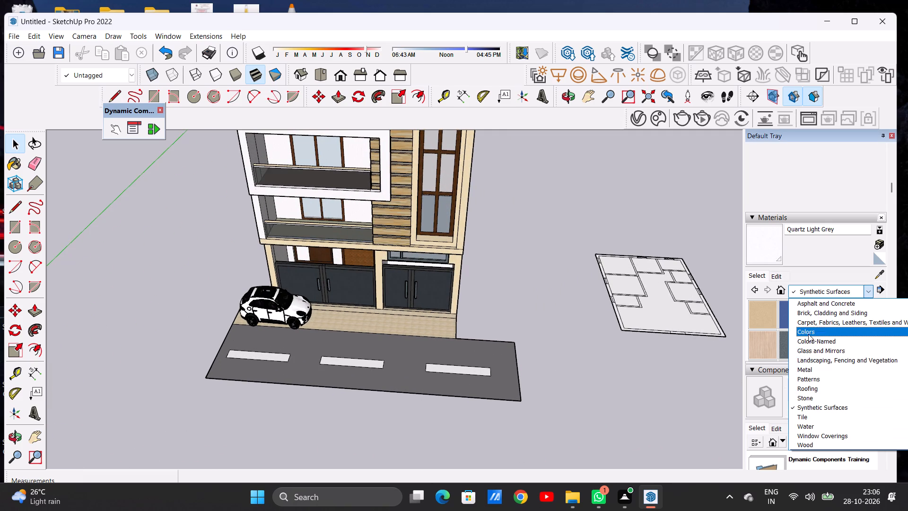
left_click(809, 330)
scroll(809, 330, "down", 7)
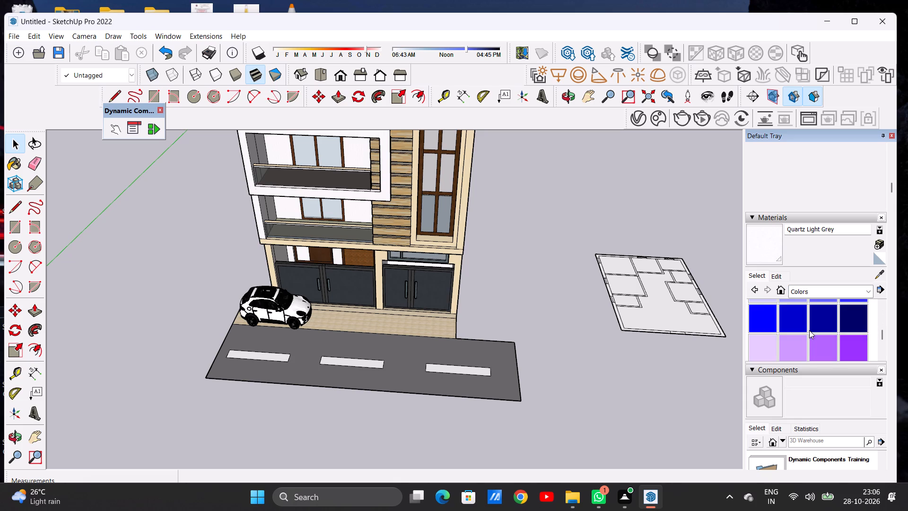
scroll(809, 330, "down", 8)
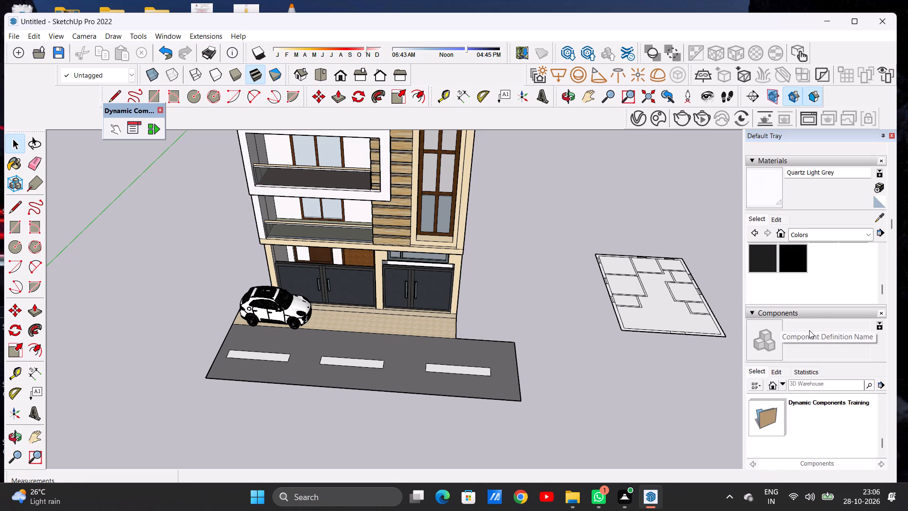
scroll(820, 282, "up", 2)
scroll(820, 282, "down", 1)
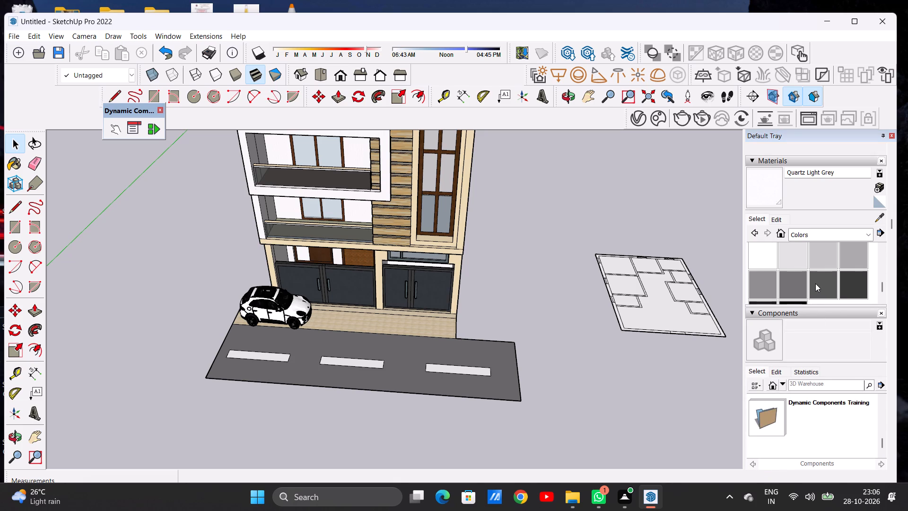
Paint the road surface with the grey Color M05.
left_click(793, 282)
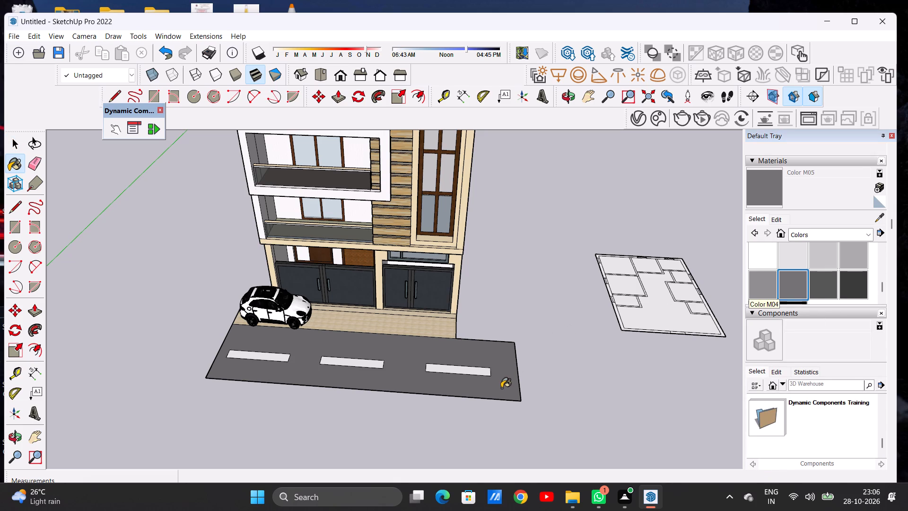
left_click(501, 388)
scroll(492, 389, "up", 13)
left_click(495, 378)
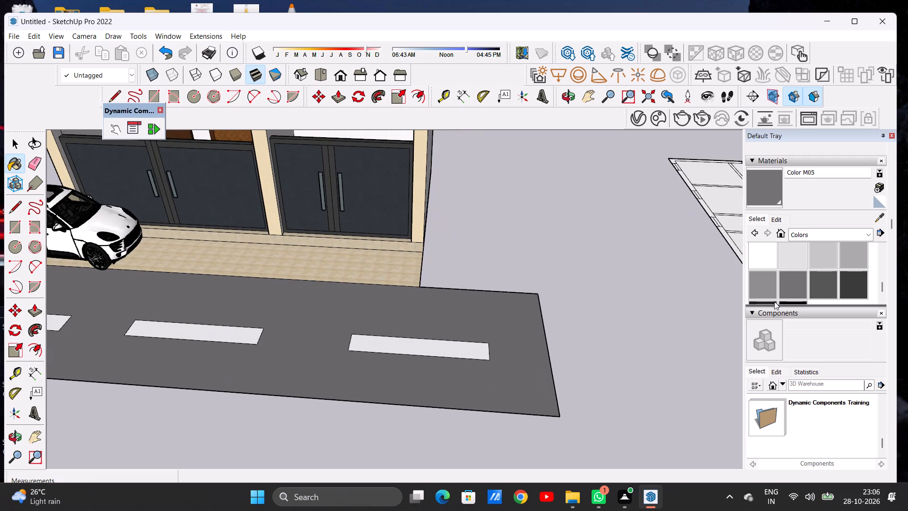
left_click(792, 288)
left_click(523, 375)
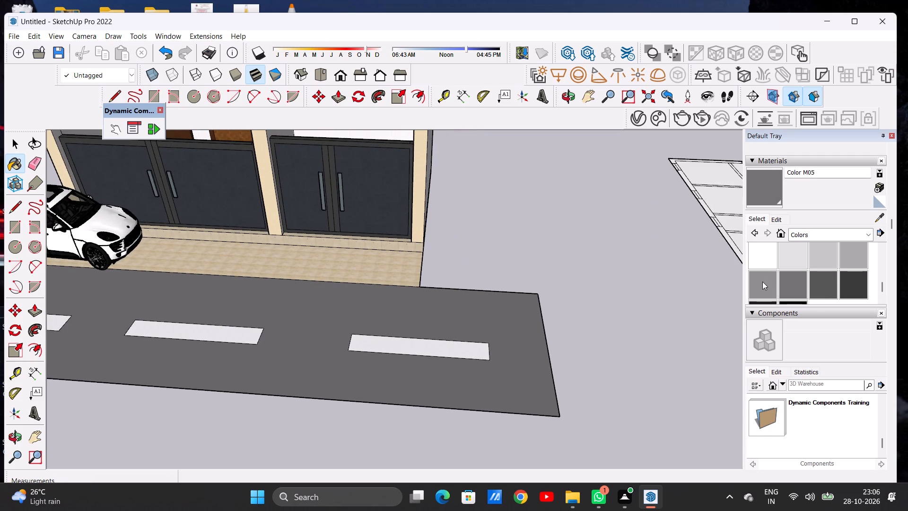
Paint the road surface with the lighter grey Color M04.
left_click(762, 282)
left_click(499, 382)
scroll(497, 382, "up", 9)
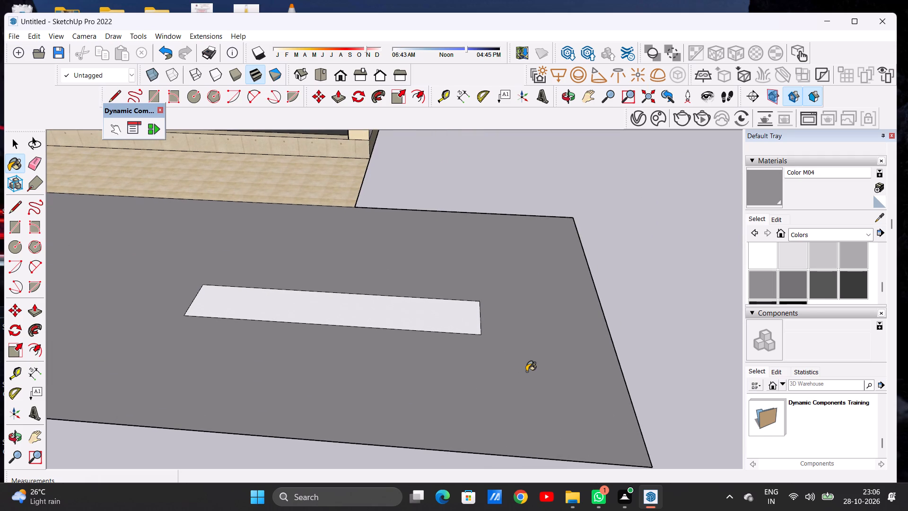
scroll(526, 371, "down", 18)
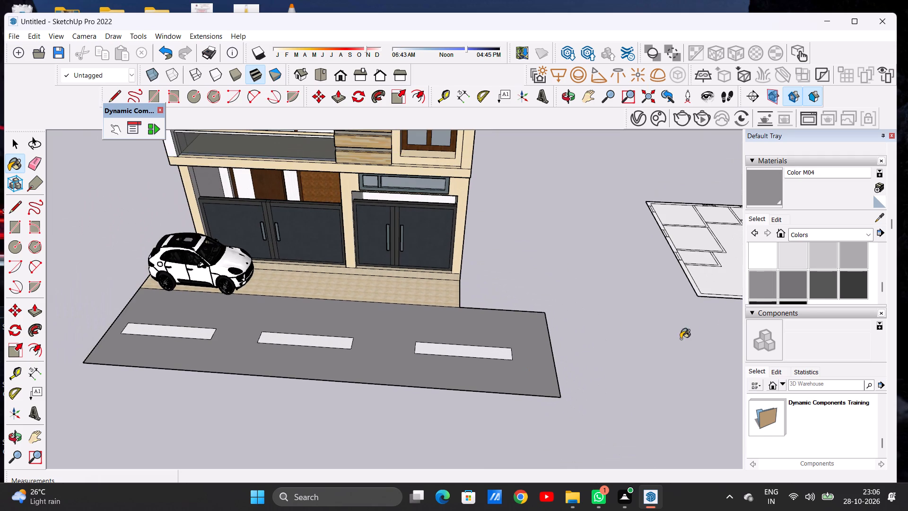
Paint the road surface with the dark grey Color M06.
left_click(817, 289)
left_click(483, 373)
Check the road's new colour against the lane markings up close and against the whole building.
scroll(483, 373, "up", 2)
scroll(484, 373, "down", 1)
scroll(484, 373, "up", 10)
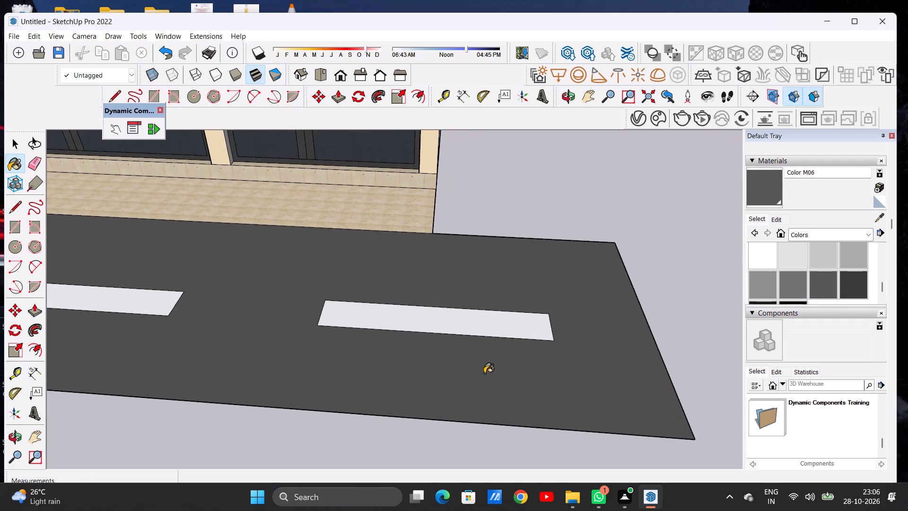
scroll(487, 375, "up", 12)
scroll(506, 371, "down", 16)
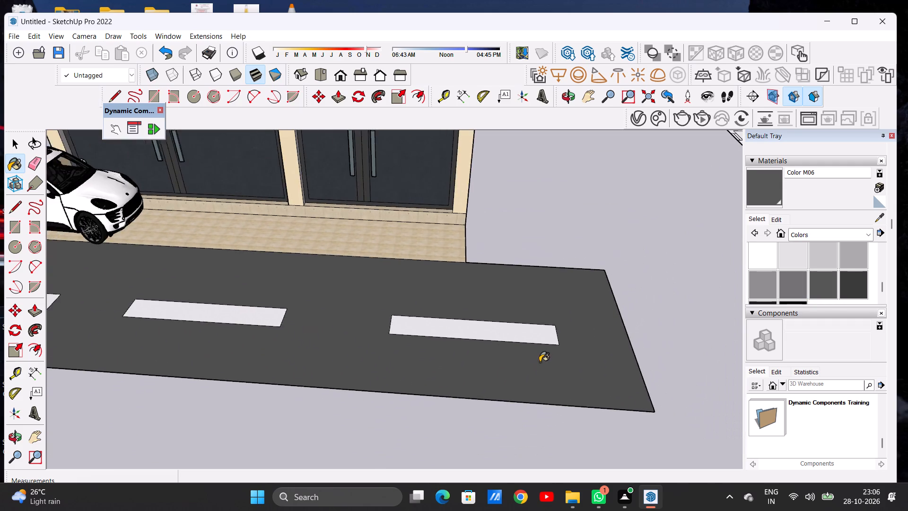
scroll(540, 362, "down", 7)
scroll(550, 356, "up", 1)
scroll(550, 356, "down", 3)
scroll(550, 356, "up", 1)
scroll(550, 356, "down", 15)
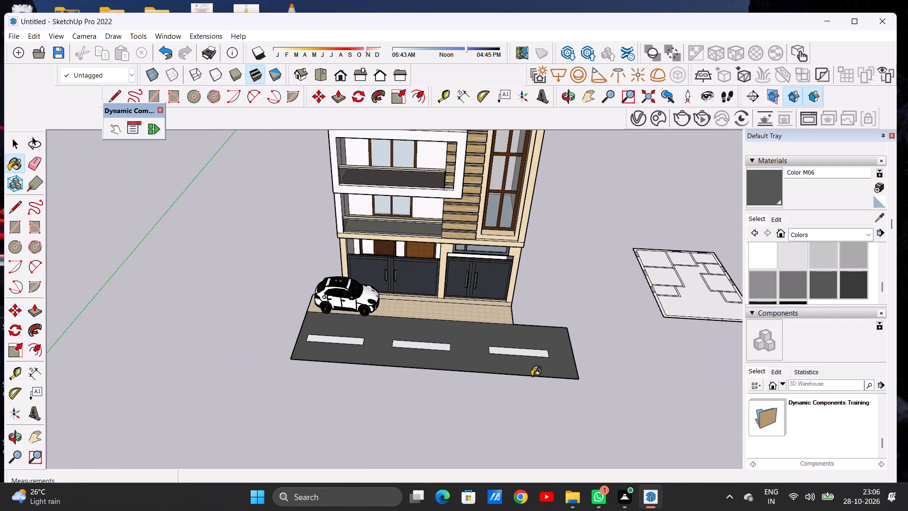
scroll(532, 380, "down", 4)
scroll(492, 382, "down", 5)
scroll(506, 344, "up", 8)
Examine the building's front facade, ending at the lowest balcony and its glass railing.
middle_click_drag(489, 372, 342, 240)
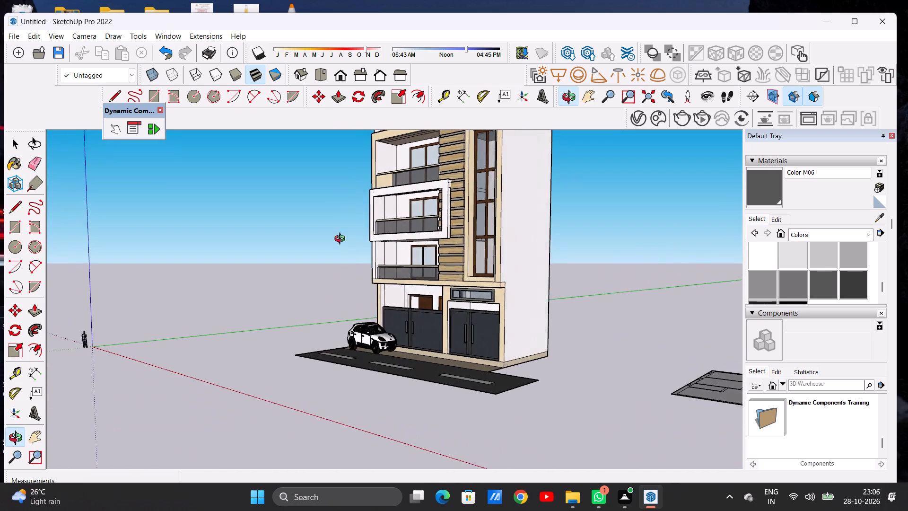
middle_click_drag(342, 240, 489, 274)
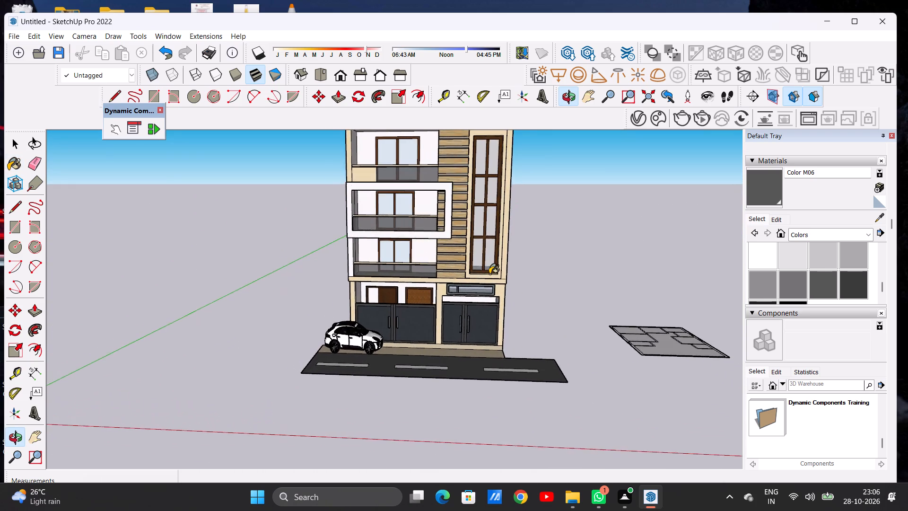
scroll(489, 274, "up", 1)
scroll(445, 308, "down", 8)
scroll(446, 306, "up", 9)
scroll(402, 286, "down", 1)
scroll(402, 286, "up", 8)
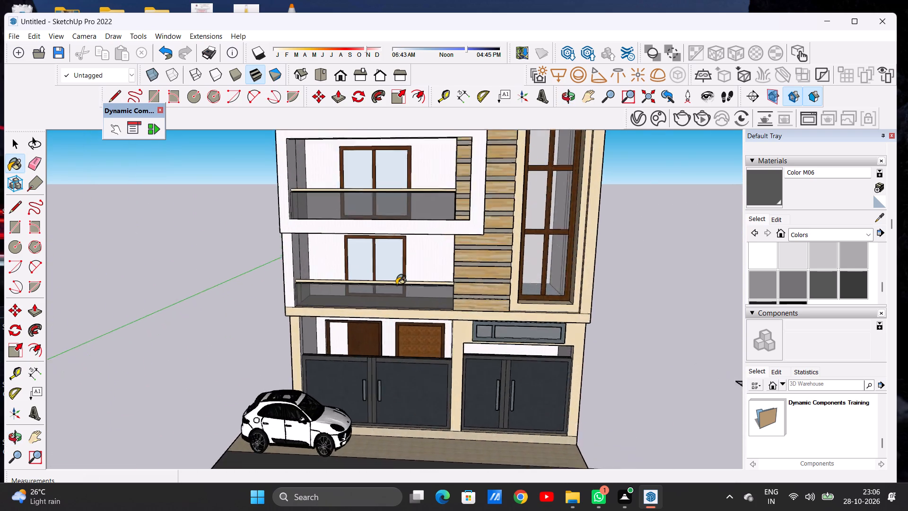
scroll(396, 285, "up", 10)
middle_click_drag(402, 297, 417, 277)
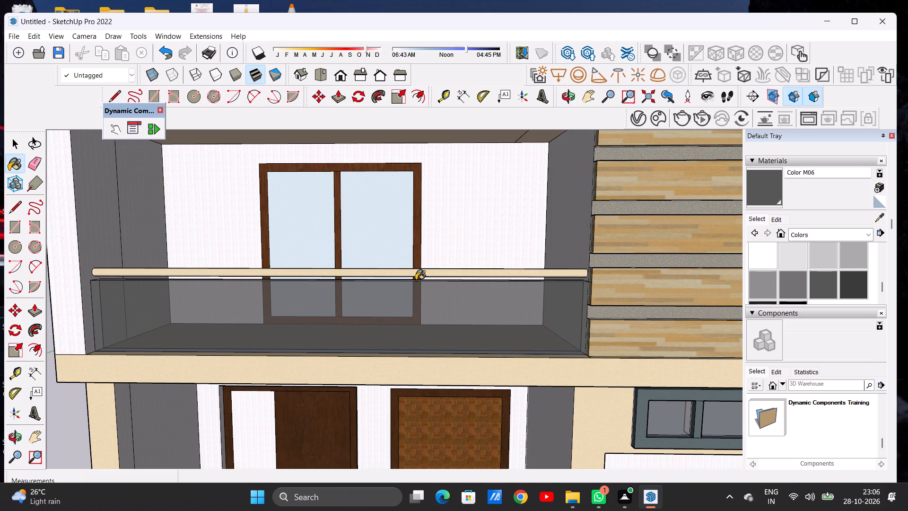
Examine the whole building from the front, ending on the lower balconies and their glass railings.
key("space")
scroll(424, 275, "down", 17)
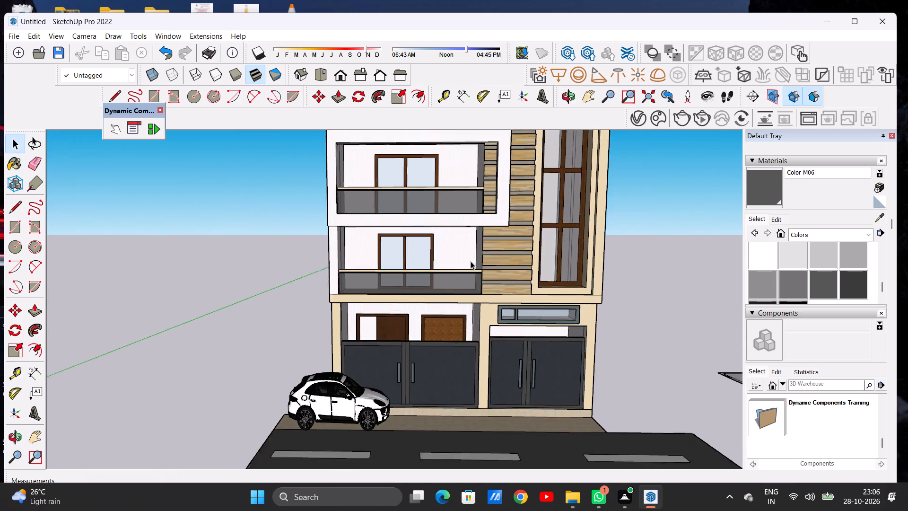
scroll(480, 251, "down", 10)
scroll(443, 312, "down", 2)
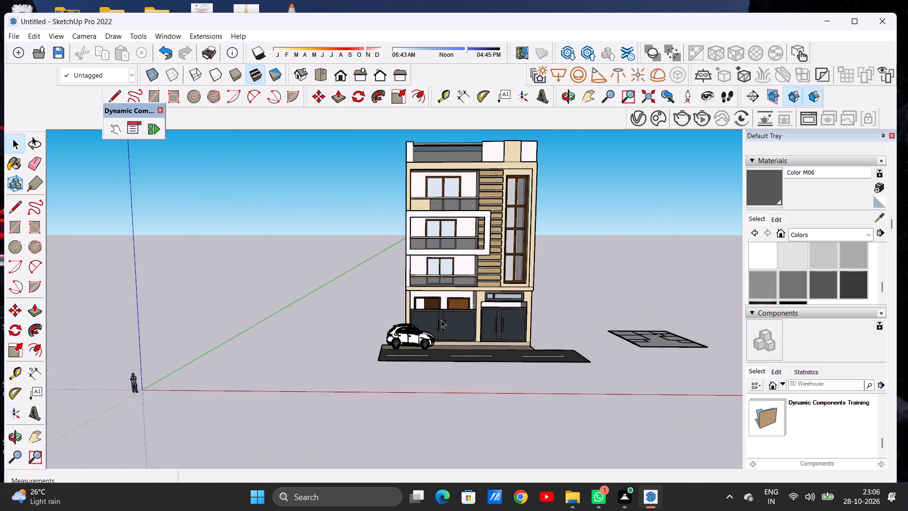
scroll(441, 320, "down", 3)
scroll(447, 284, "up", 11)
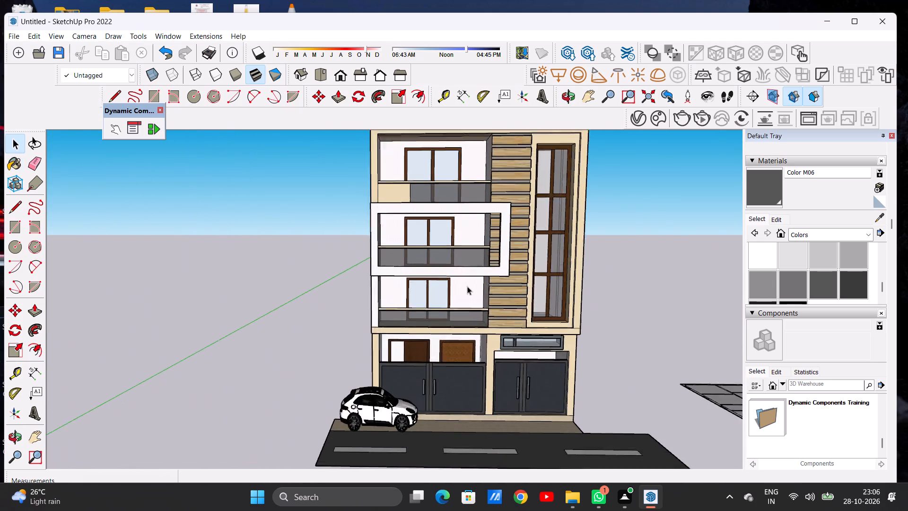
scroll(467, 286, "up", 5)
middle_click_drag(445, 319, 424, 300)
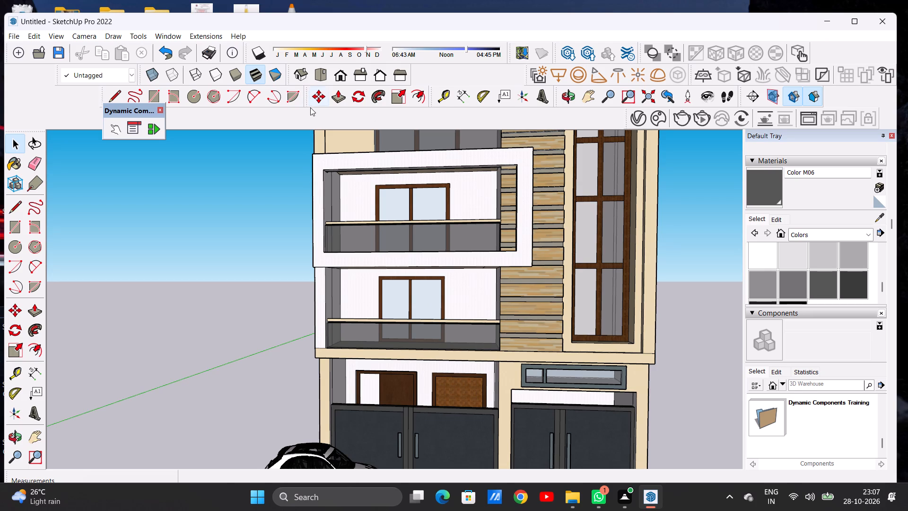
Import the chau+cay potted plant model from the Downloads folder.
left_click(12, 37)
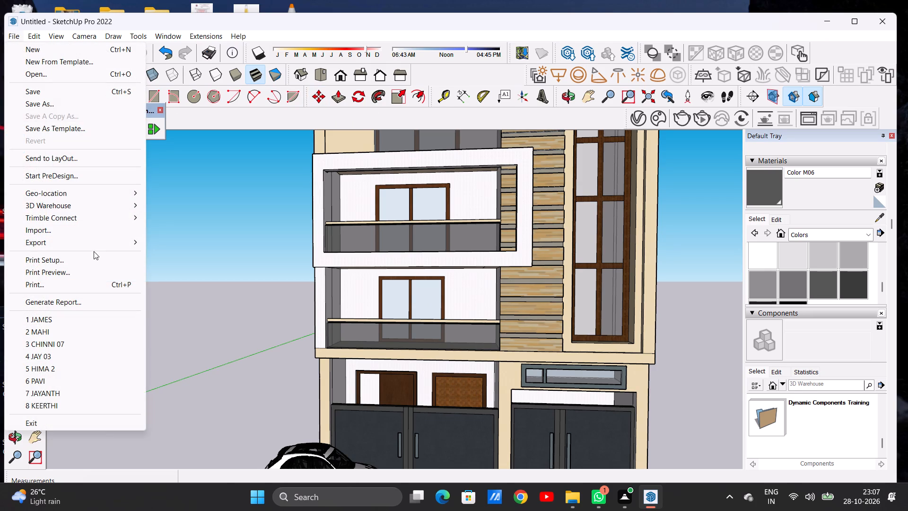
left_click(92, 229)
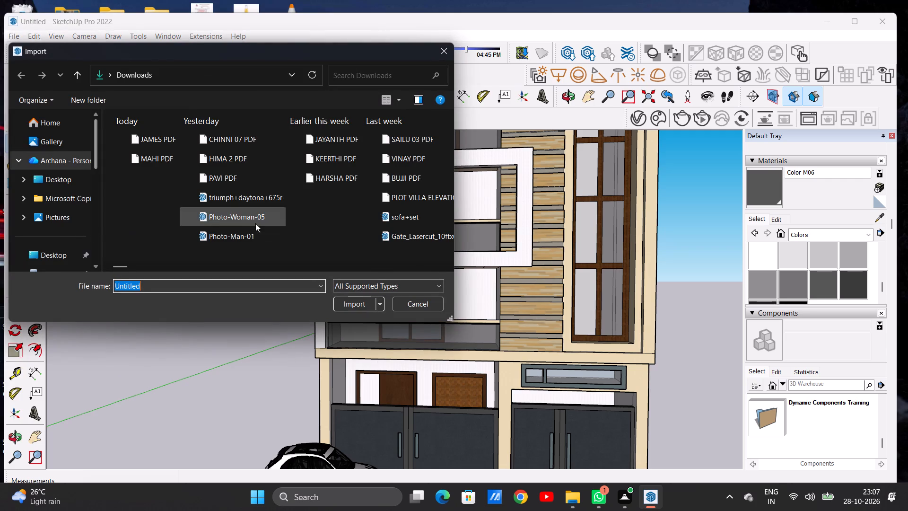
left_click(449, 270)
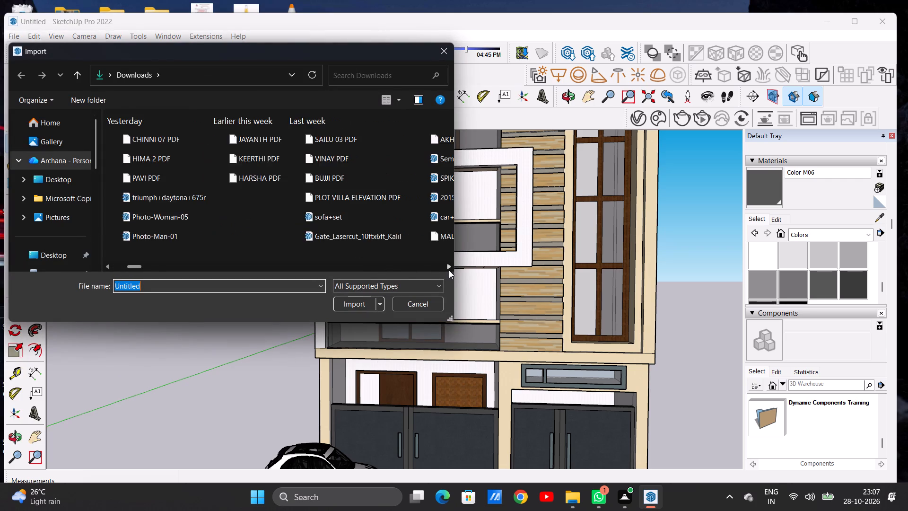
left_click(449, 270)
left_click(449, 270)
left_click(449, 270)
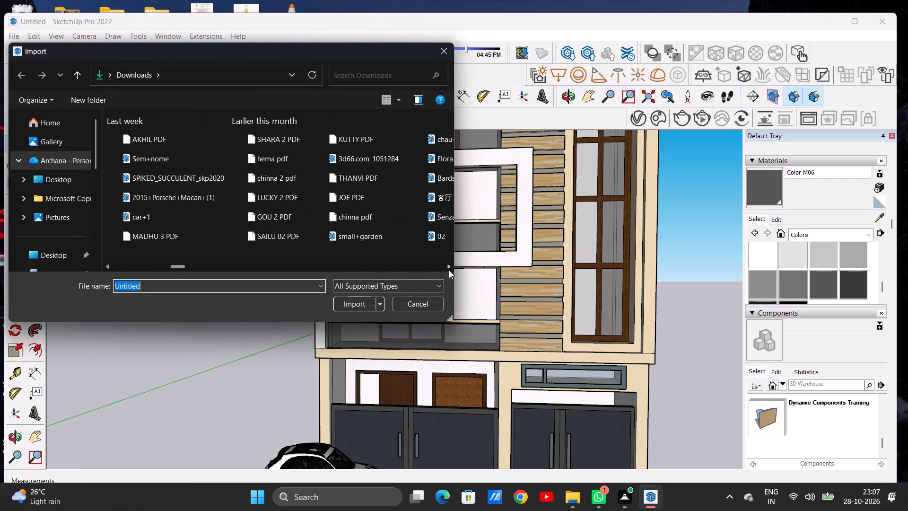
left_click(449, 270)
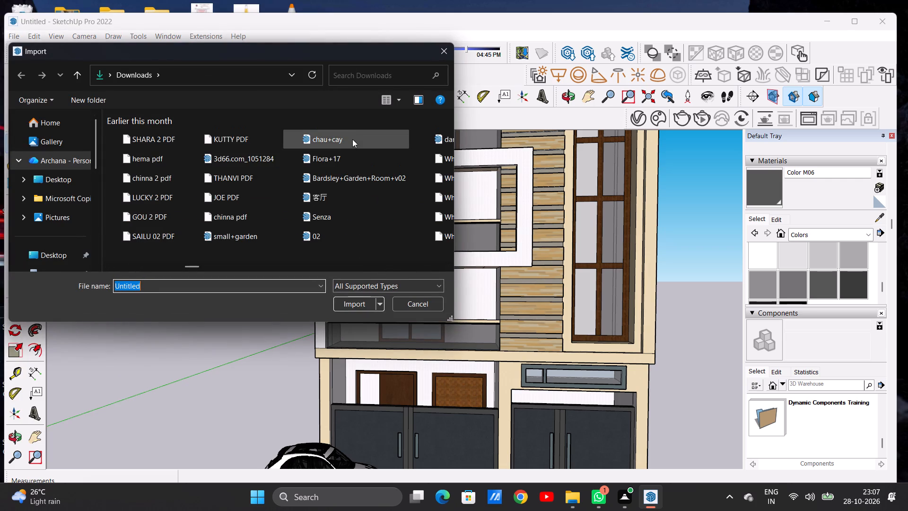
double_click(352, 139)
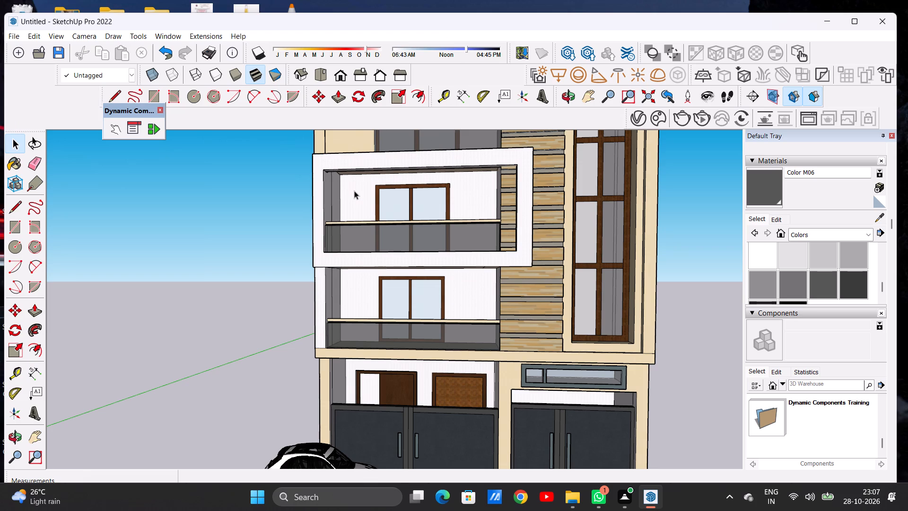
scroll(397, 259, "down", 3)
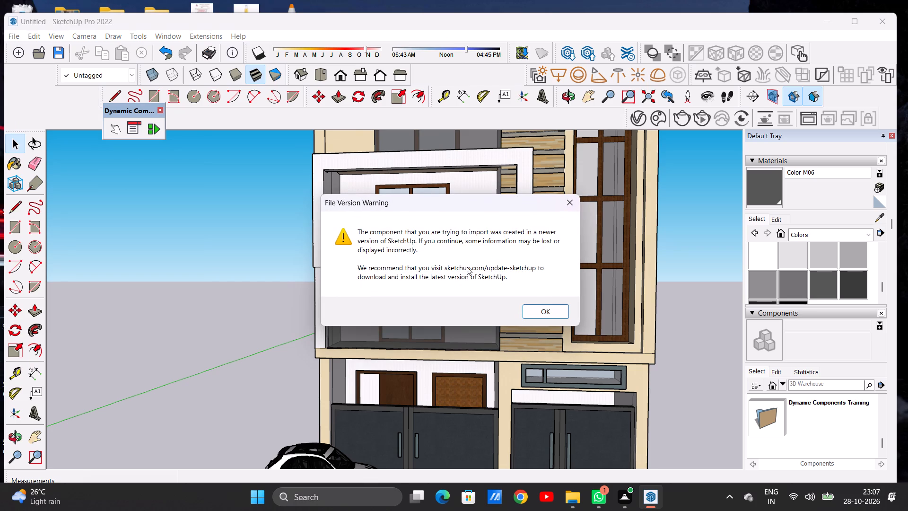
left_click(536, 315)
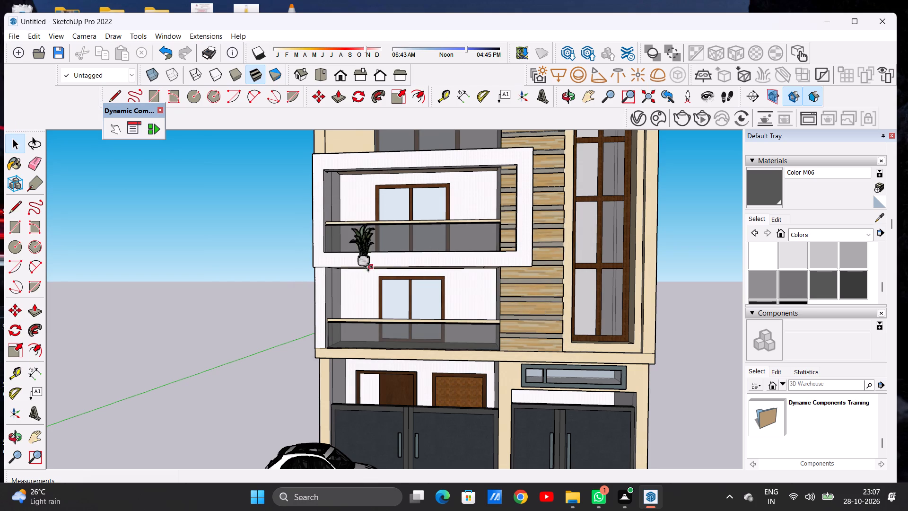
Place the imported potted plant on the floor of the lowest balcony, near its side wall.
middle_click_drag(365, 285, 353, 370)
scroll(371, 317, "up", 11)
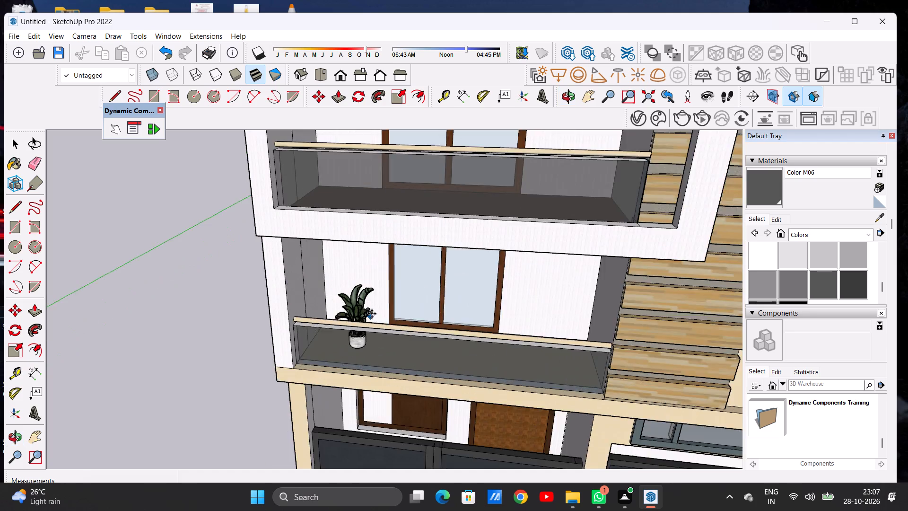
scroll(372, 314, "up", 14)
scroll(377, 296, "down", 6)
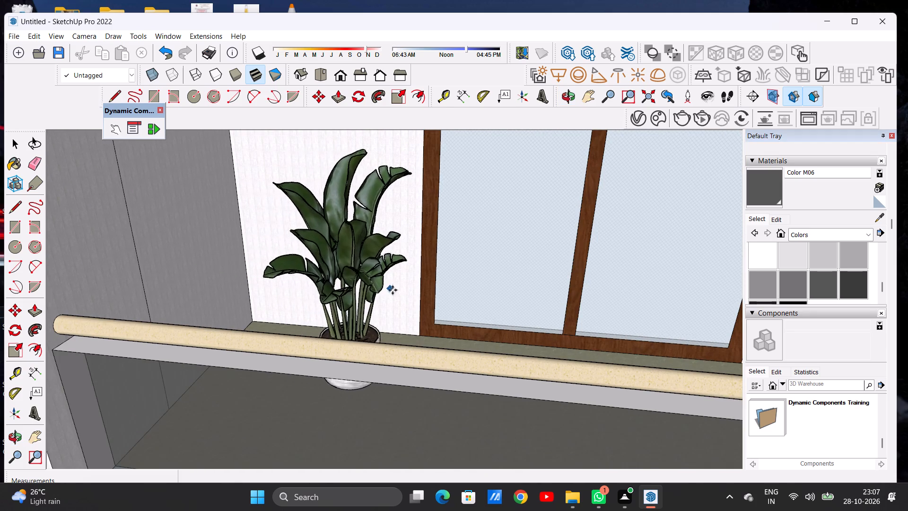
middle_click_drag(418, 298, 282, 325)
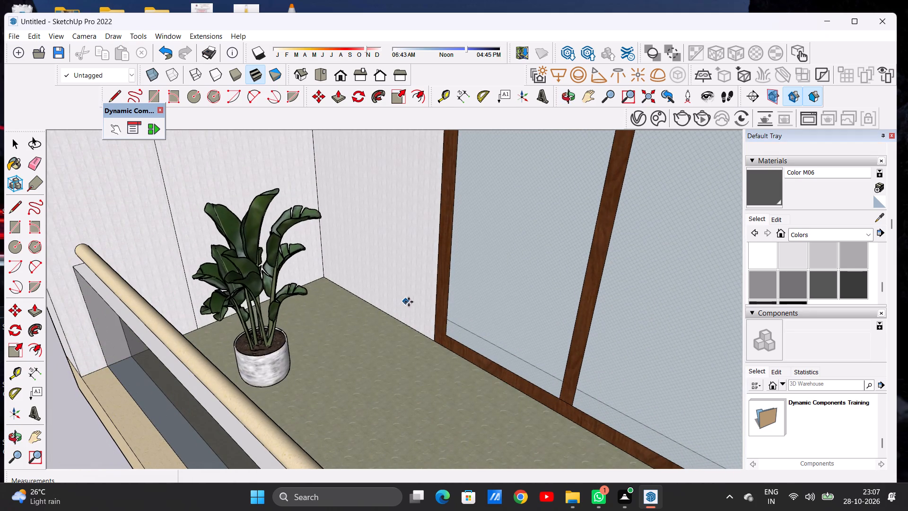
left_click(443, 303)
key("space")
Move the potted plant about 1' 11" across the lowest balcony's floor so it stands beside the glass railing.
scroll(377, 337, "down", 4)
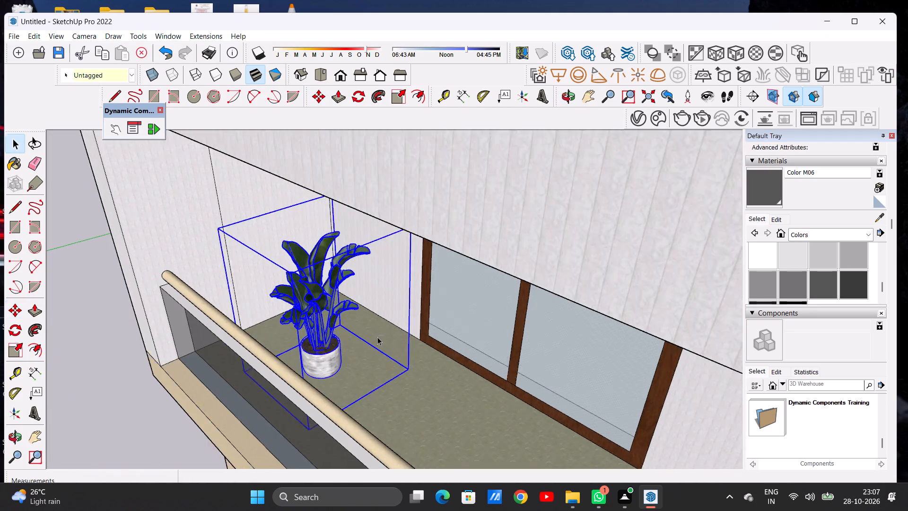
middle_click_drag(399, 359, 358, 312)
scroll(355, 344, "up", 2)
scroll(356, 347, "down", 1)
scroll(356, 347, "up", 4)
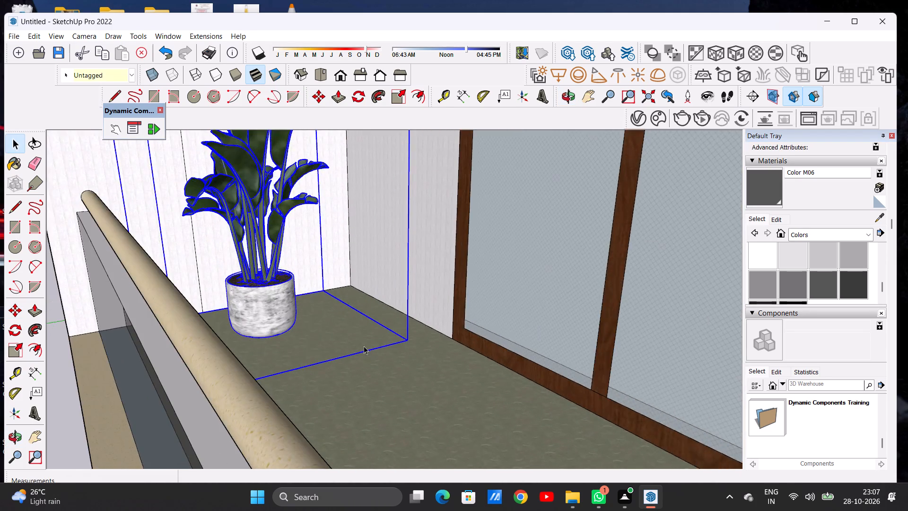
middle_click_drag(391, 345, 350, 327)
key("m")
left_click(360, 316)
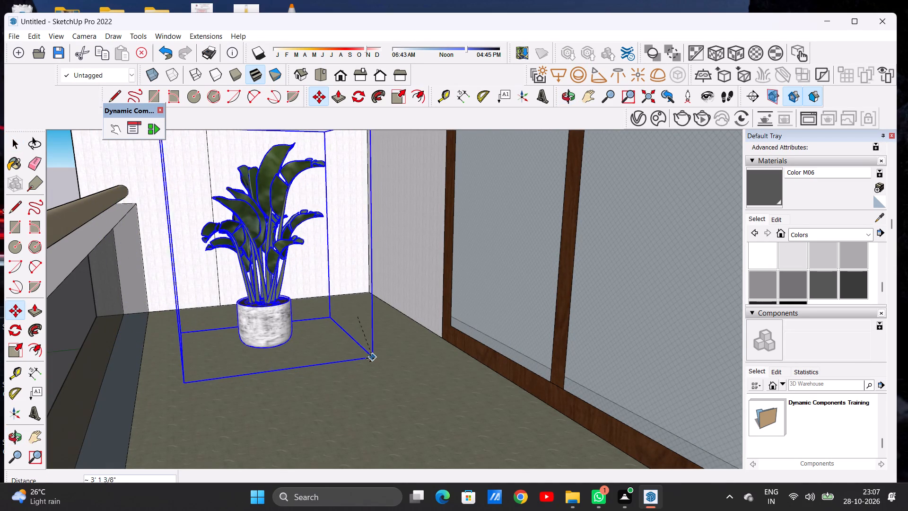
left_click(364, 389)
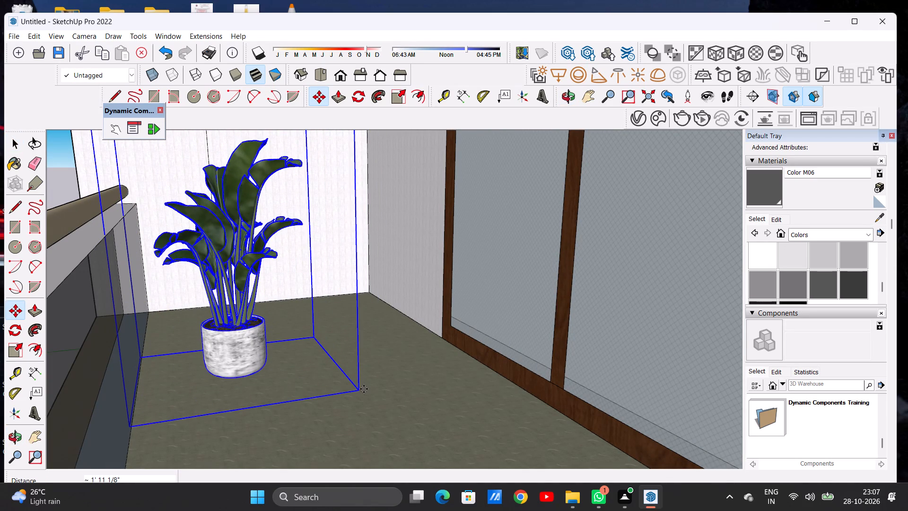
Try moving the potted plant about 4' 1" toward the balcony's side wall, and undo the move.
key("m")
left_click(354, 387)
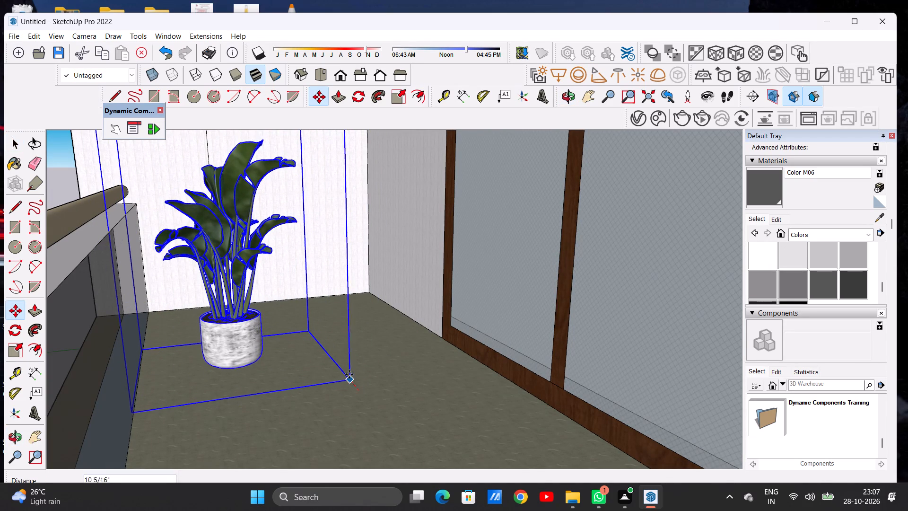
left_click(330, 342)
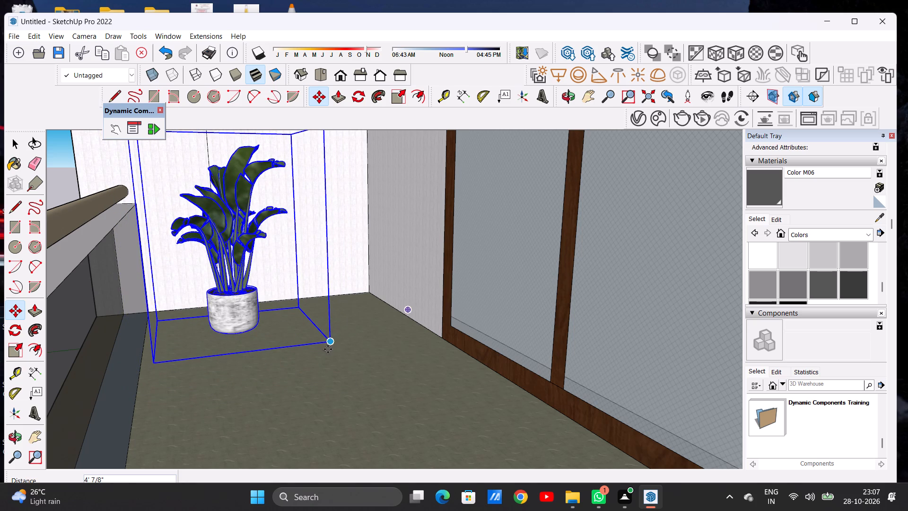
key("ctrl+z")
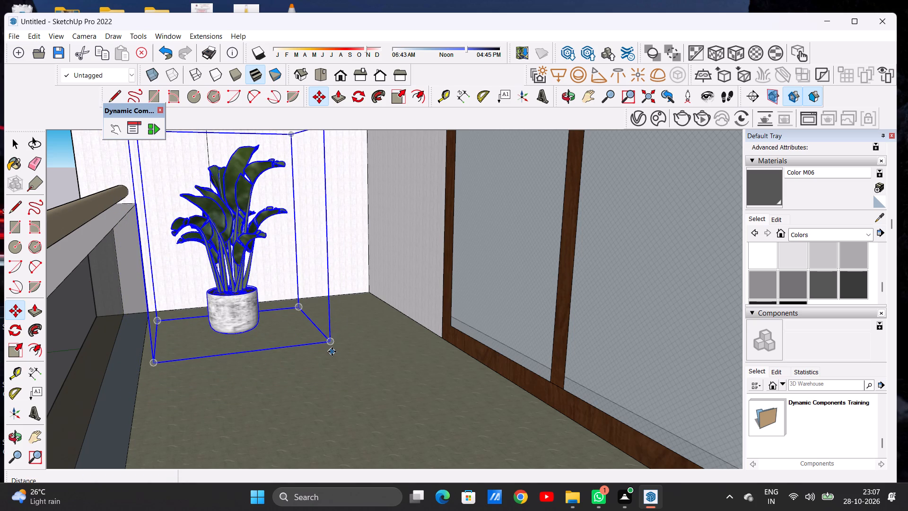
Move the potted plant about 5' 1" along the red axis, into the corner by the balcony's side wall.
left_click(359, 395)
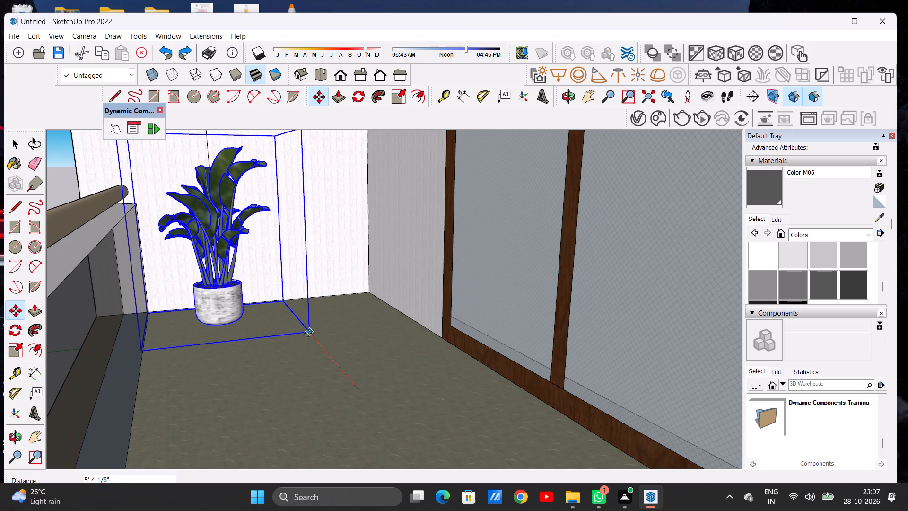
left_click(307, 337)
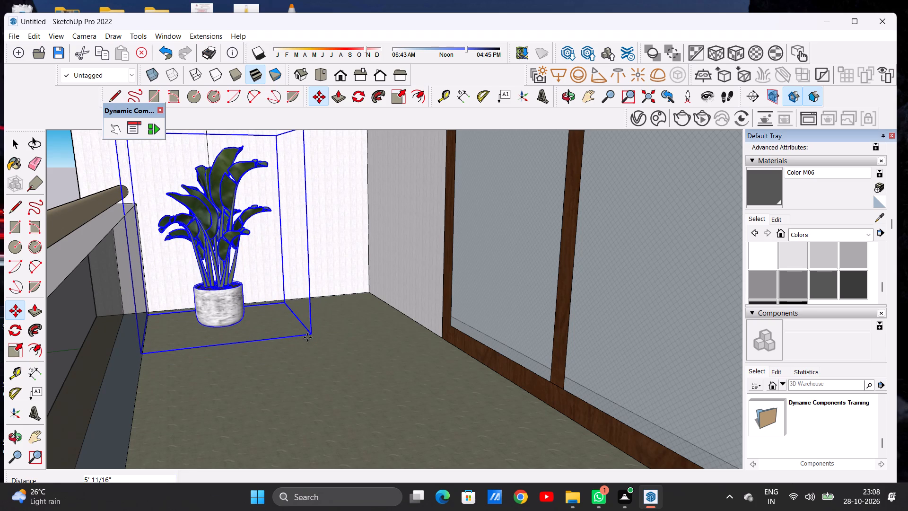
key("space")
Check the potted plant's position on the lowest balcony from the front and from above.
scroll(356, 326, "down", 7)
scroll(361, 330, "down", 20)
scroll(361, 330, "down", 5)
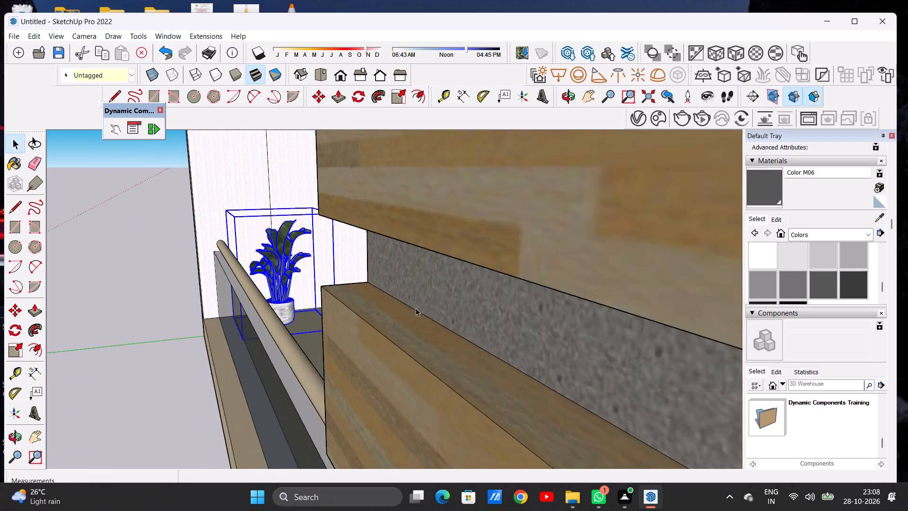
scroll(416, 308, "down", 1)
middle_click_drag(327, 313, 490, 284)
scroll(503, 286, "down", 15)
middle_click_drag(419, 305, 471, 296)
left_click(295, 381)
scroll(377, 310, "up", 13)
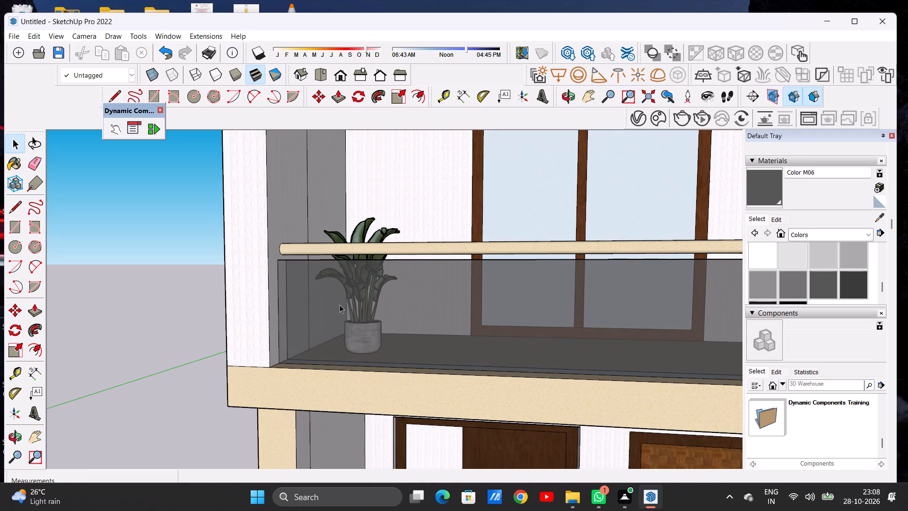
middle_click_drag(338, 306, 348, 402)
scroll(365, 291, "up", 10)
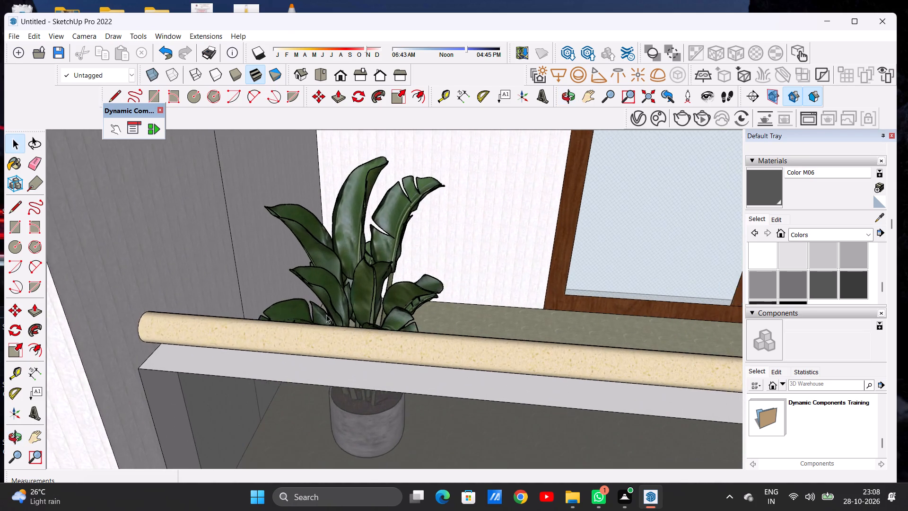
scroll(324, 315, "down", 9)
scroll(318, 302, "up", 1)
scroll(318, 301, "down", 15)
scroll(382, 292, "up", 9)
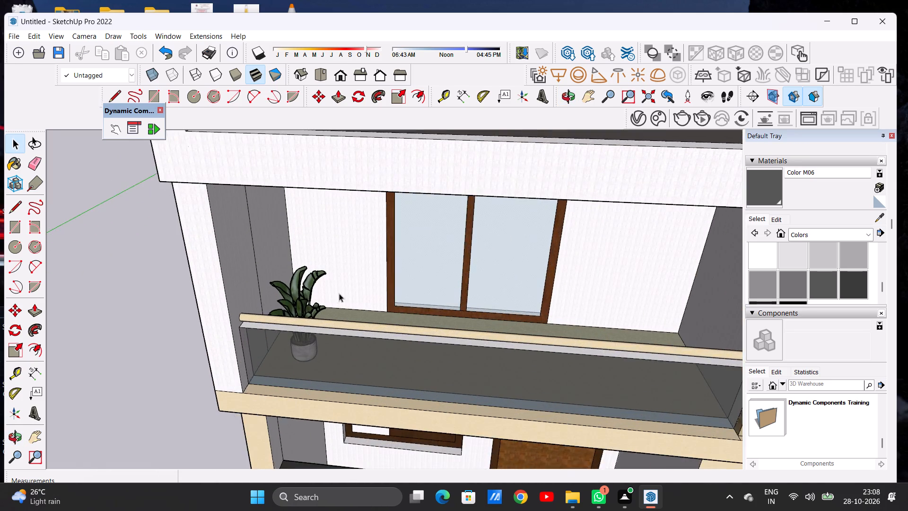
scroll(339, 293, "up", 3)
scroll(332, 295, "down", 1)
Copy the potted plant from the lowest balcony about 15' 10" straight up into the white-framed balcony above.
left_click(288, 308)
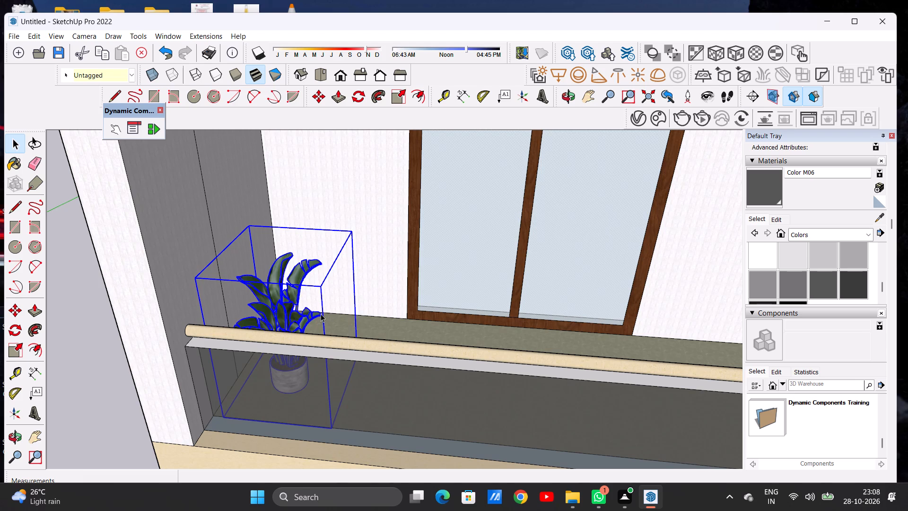
scroll(334, 300, "down", 4)
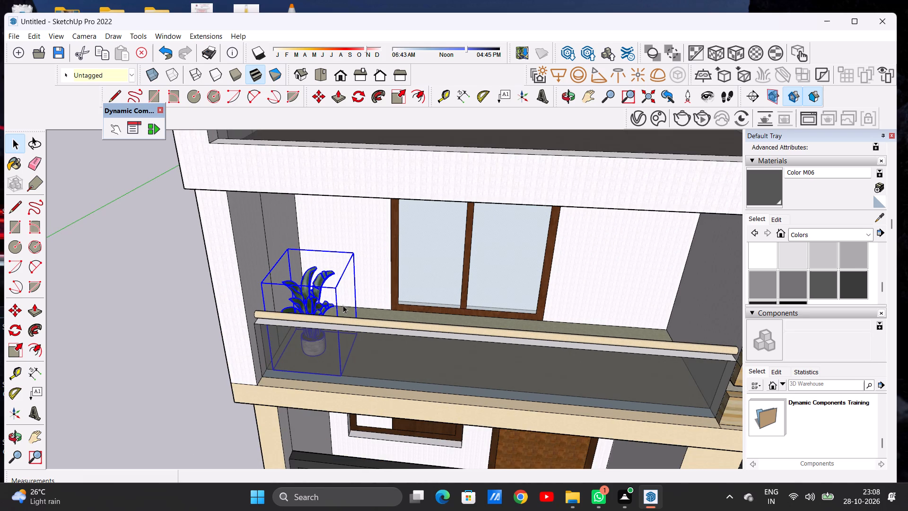
scroll(343, 305, "down", 11)
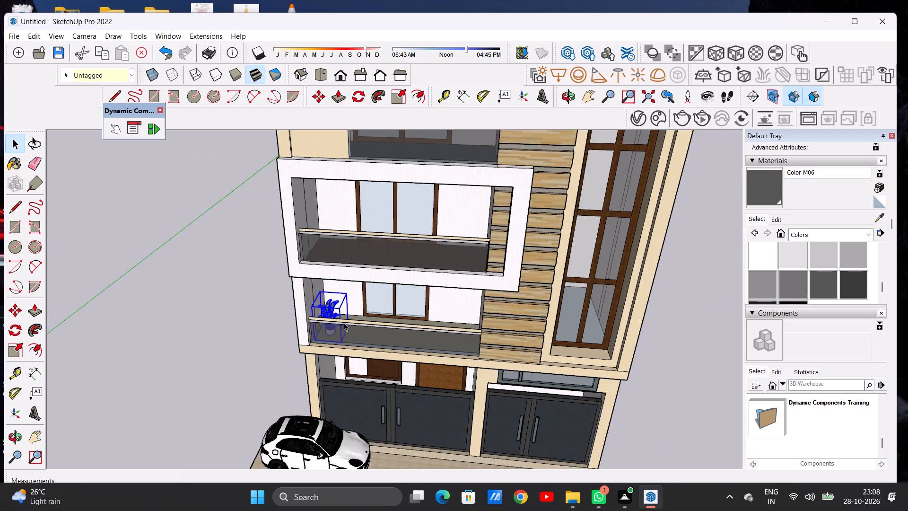
middle_click_drag(367, 319, 346, 283)
scroll(361, 314, "down", 2)
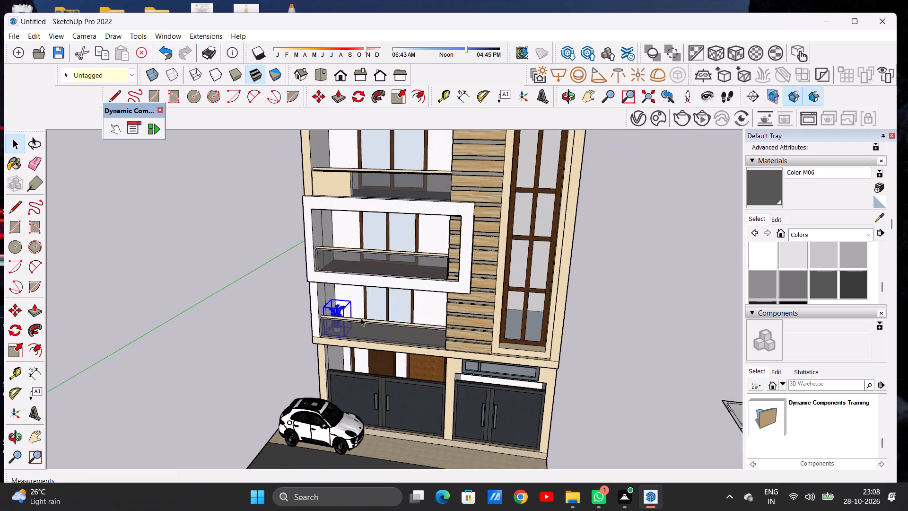
scroll(361, 318, "down", 7)
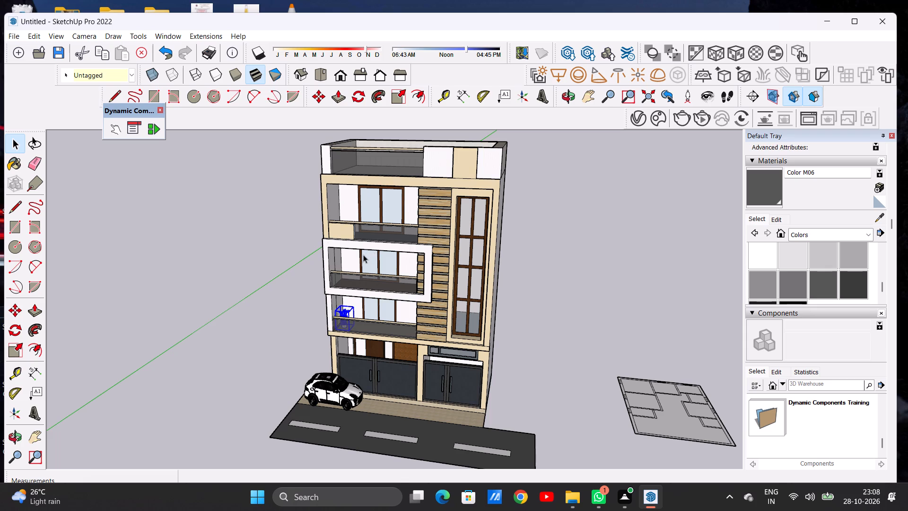
scroll(349, 311, "up", 12)
key("m")
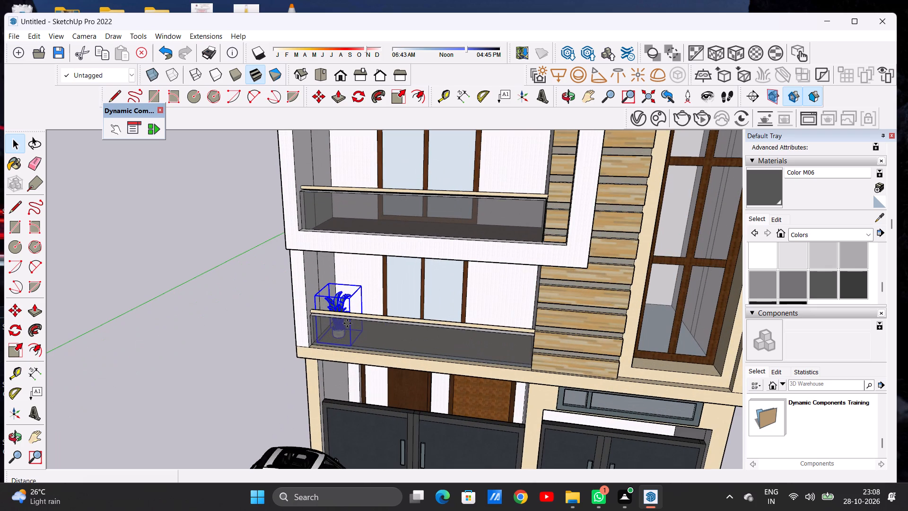
left_click(351, 347)
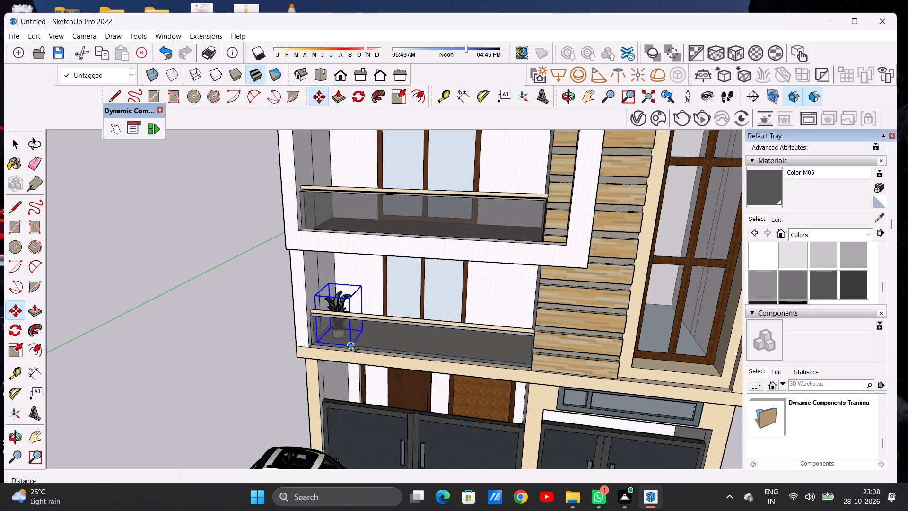
left_click(346, 228)
key("space")
Move the copied plant about 1' 5" across the white-framed balcony's floor, setting it behind the railing near the side wall.
middle_click_drag(386, 224, 282, 282)
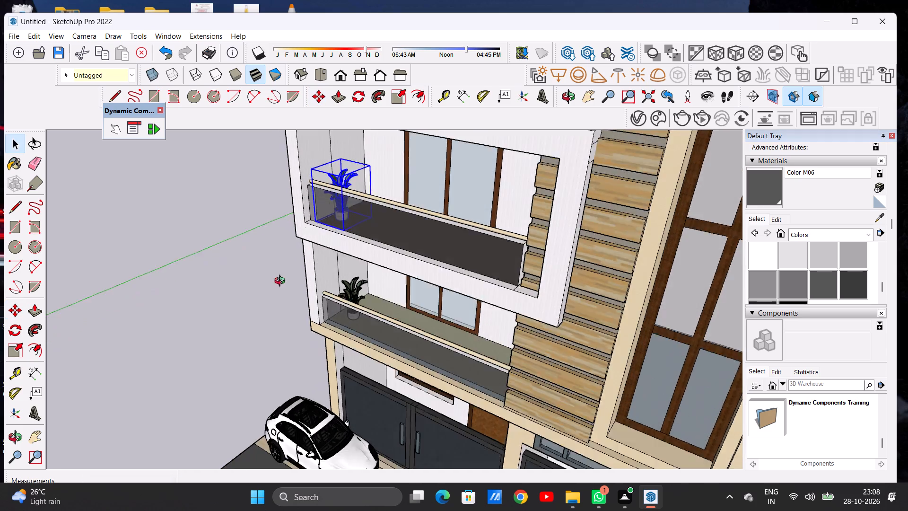
middle_click_drag(282, 282, 272, 300)
scroll(374, 190, "up", 10)
middle_click_drag(431, 208, 328, 190)
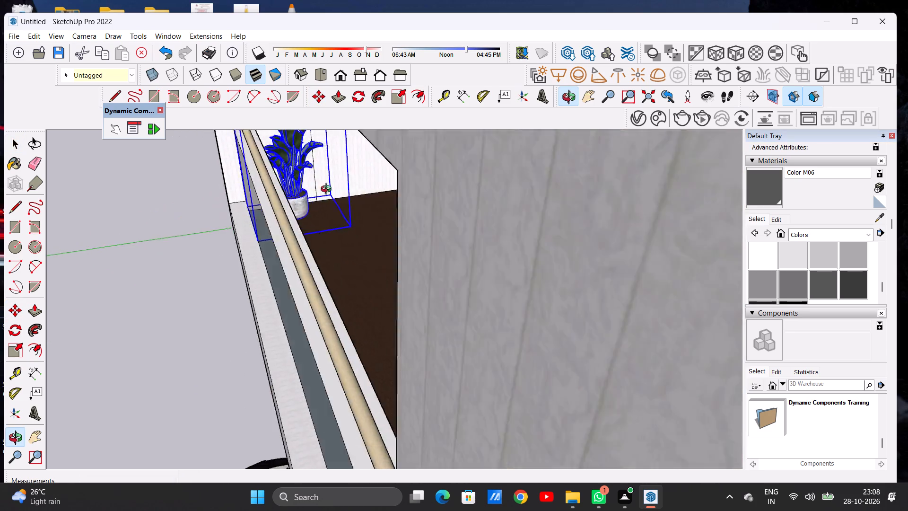
middle_click_drag(328, 190, 363, 183)
scroll(386, 203, "up", 2)
scroll(387, 207, "down", 1)
scroll(388, 209, "up", 4)
middle_click_drag(398, 224, 369, 217)
scroll(367, 217, "up", 1)
key("m")
left_click(303, 234)
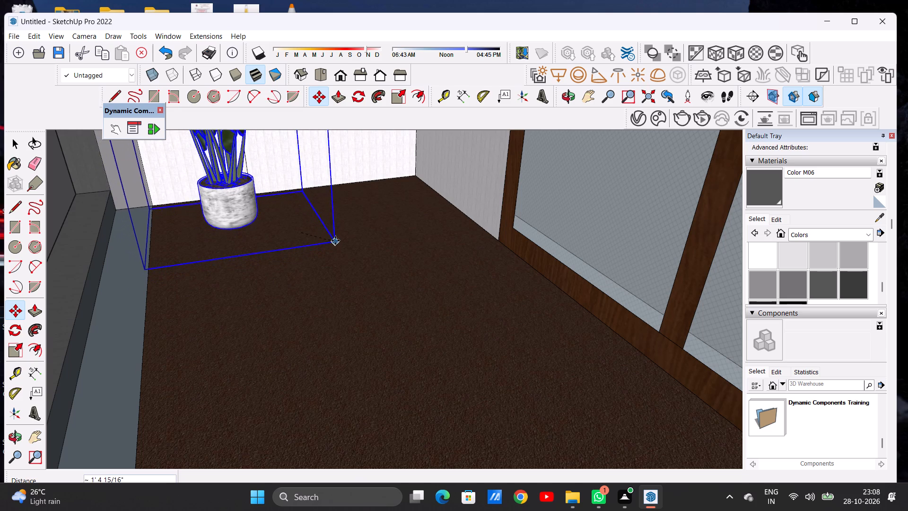
left_click(335, 239)
key("space")
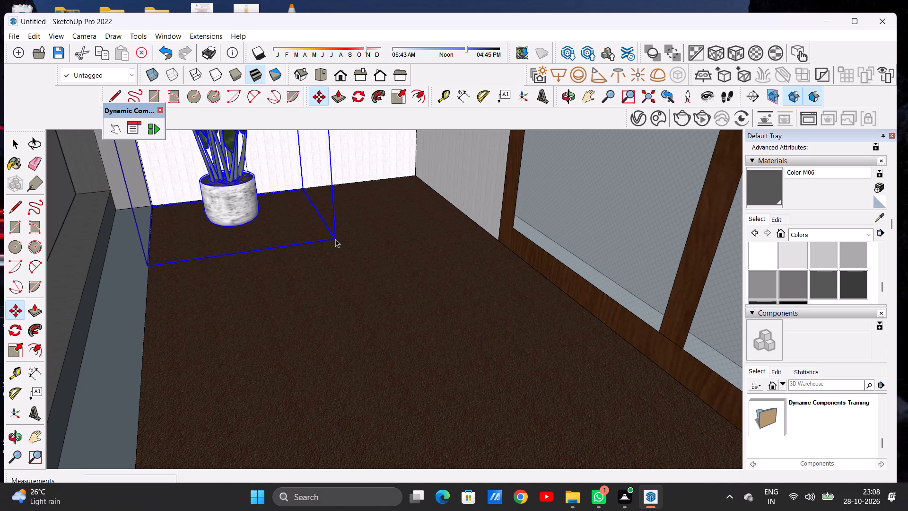
Examine the copied plant's placement on the white-framed balcony from the front, from above and from inside the railing.
scroll(367, 244, "down", 20)
scroll(367, 244, "down", 1)
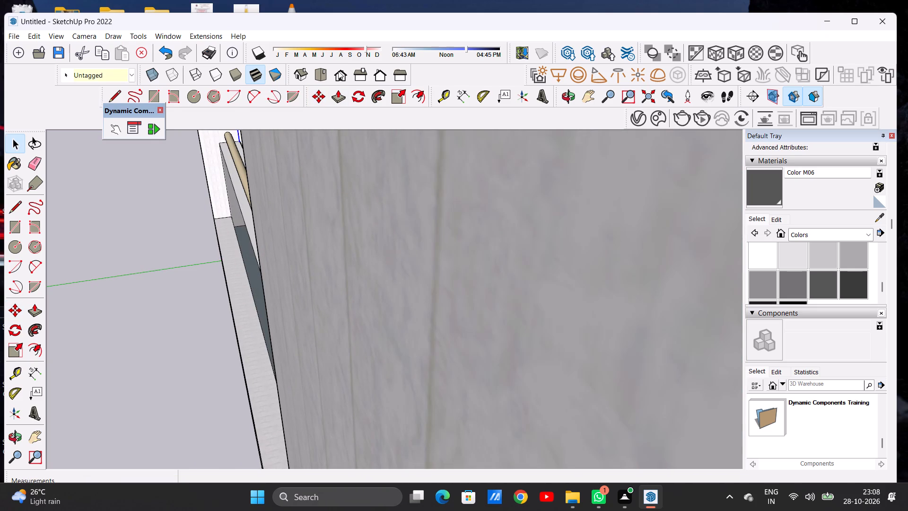
left_click(338, 71)
scroll(400, 233, "down", 9)
left_click(261, 271)
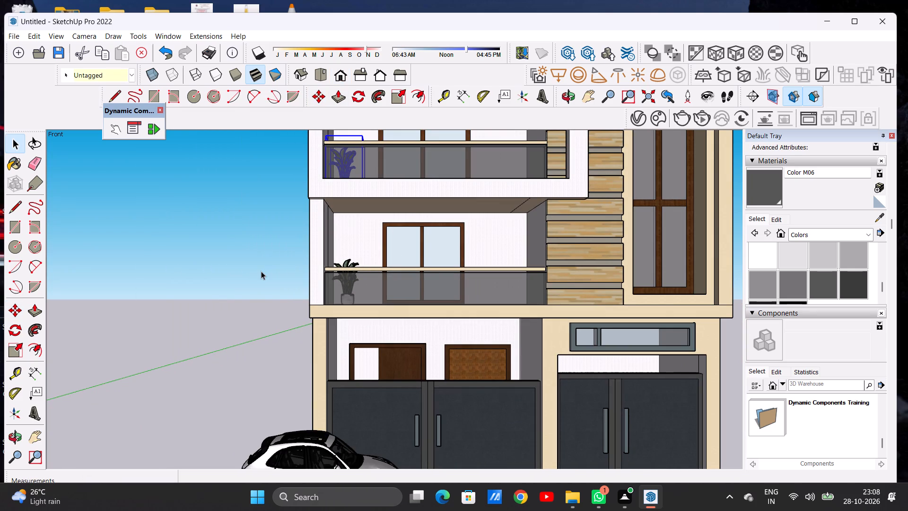
scroll(280, 316, "down", 4)
middle_click_drag(354, 193, 230, 347)
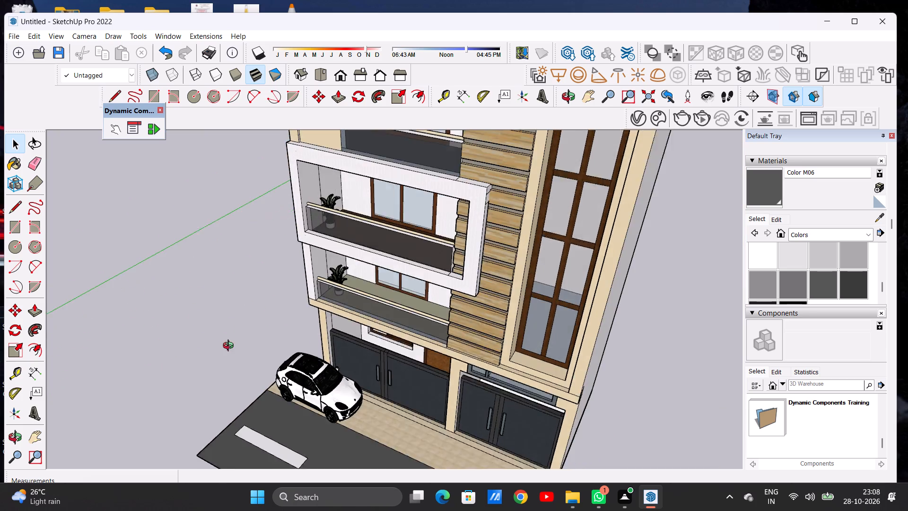
middle_click_drag(230, 347, 231, 345)
scroll(328, 199, "up", 20)
middle_click_drag(388, 275, 361, 254)
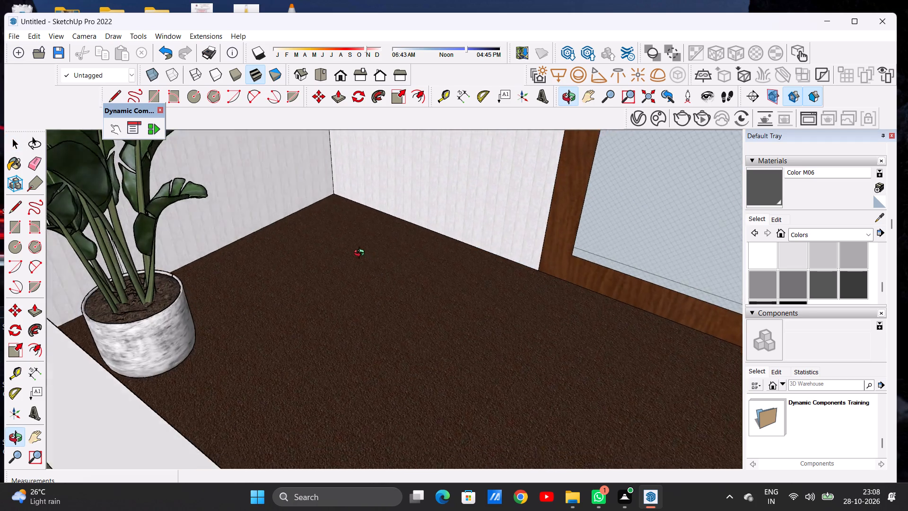
middle_click_drag(361, 254, 278, 238)
scroll(467, 246, "down", 10)
middle_click_drag(449, 283, 407, 270)
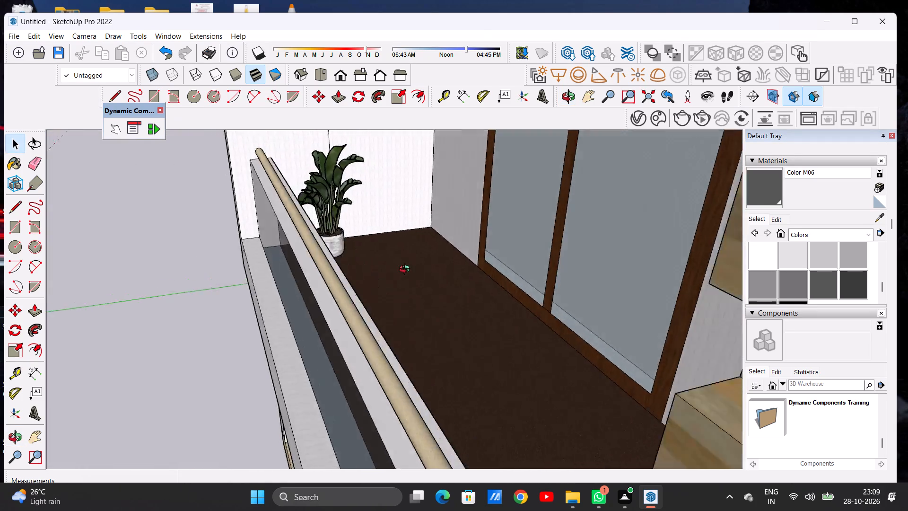
middle_click_drag(407, 270, 336, 264)
middle_click_drag(346, 261, 519, 223)
scroll(535, 244, "down", 10)
scroll(542, 258, "up", 1)
scroll(542, 258, "down", 5)
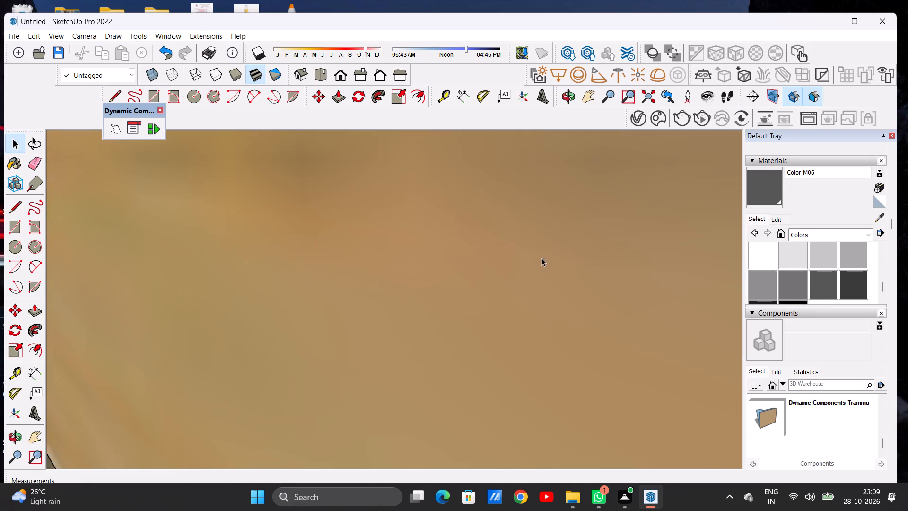
scroll(541, 258, "down", 20)
scroll(541, 258, "down", 17)
scroll(544, 257, "up", 1)
scroll(544, 257, "down", 8)
scroll(532, 255, "up", 1)
scroll(532, 255, "down", 4)
scroll(532, 255, "up", 1)
scroll(531, 259, "down", 5)
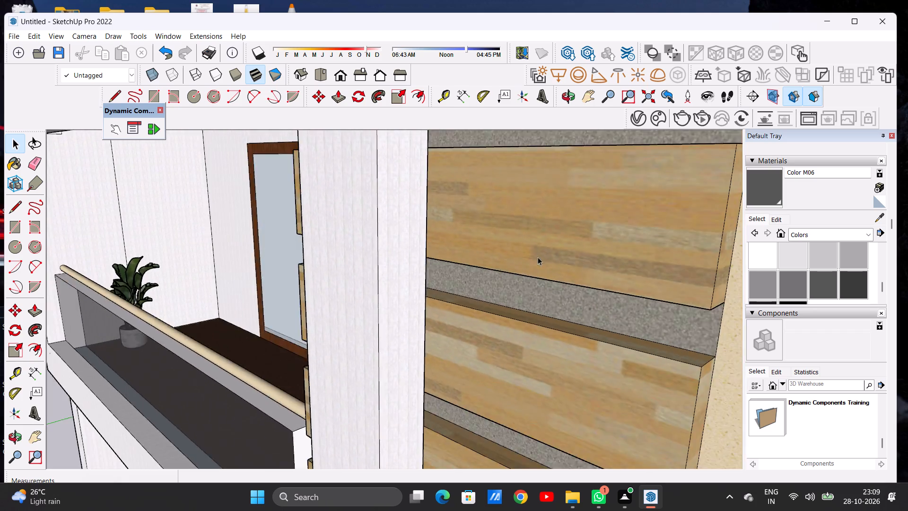
scroll(538, 257, "down", 19)
scroll(538, 240, "up", 1)
scroll(538, 240, "down", 10)
middle_click_drag(417, 294, 526, 256)
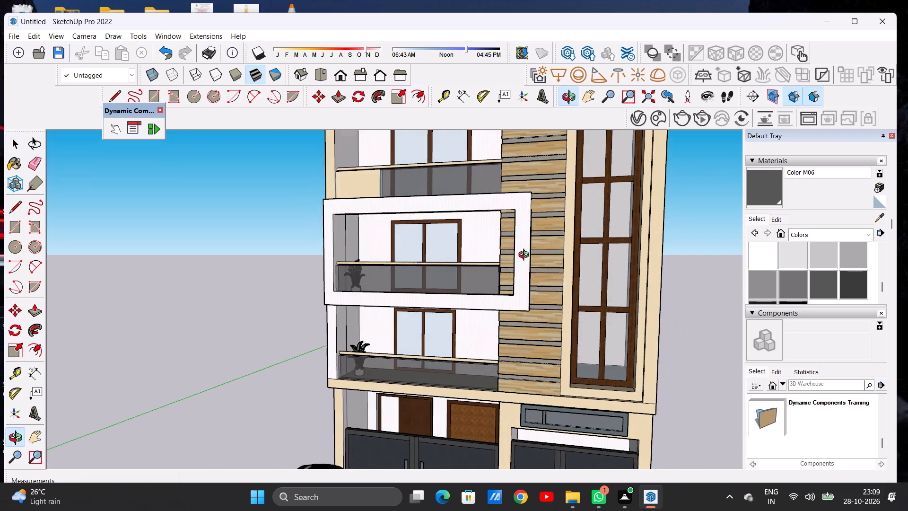
middle_click_drag(526, 256, 376, 292)
scroll(388, 256, "up", 2)
scroll(388, 256, "down", 1)
scroll(388, 256, "up", 13)
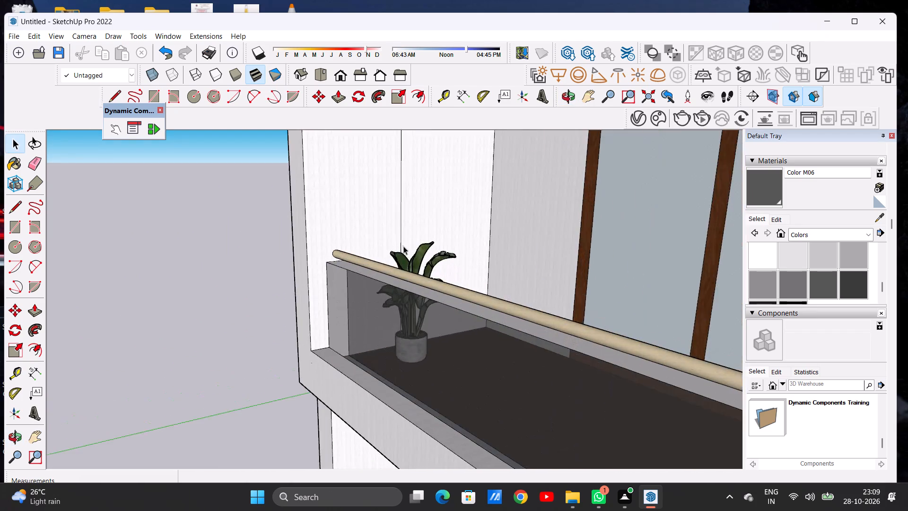
middle_click_drag(454, 256, 347, 276)
scroll(381, 291, "up", 2)
scroll(381, 294, "down", 1)
scroll(382, 297, "up", 3)
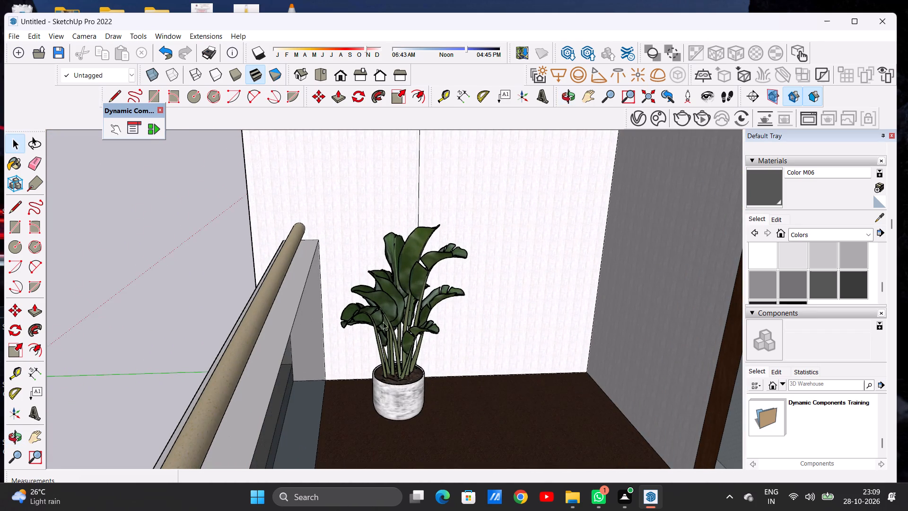
middle_click_drag(369, 323, 581, 253)
scroll(433, 313, "down", 8)
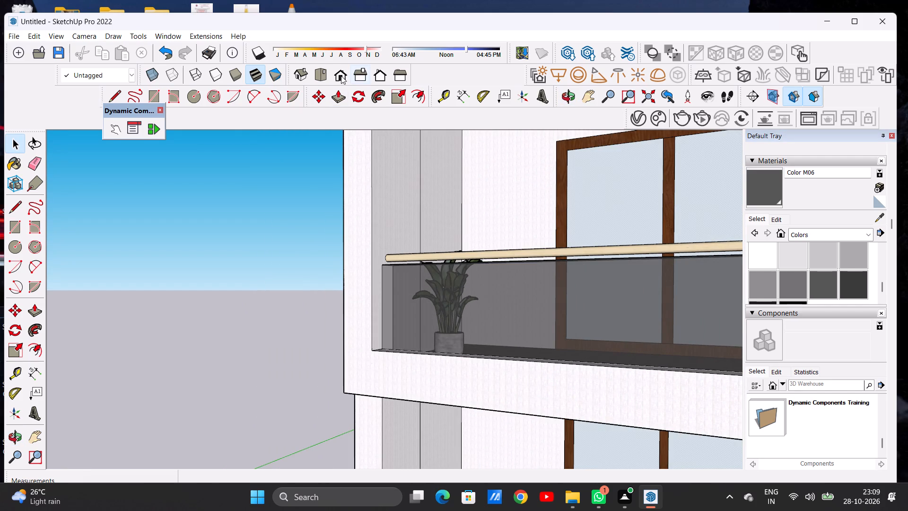
Review the whole facade in front view with the plants on the two lower balconies.
left_click(341, 76)
scroll(363, 284, "down", 19)
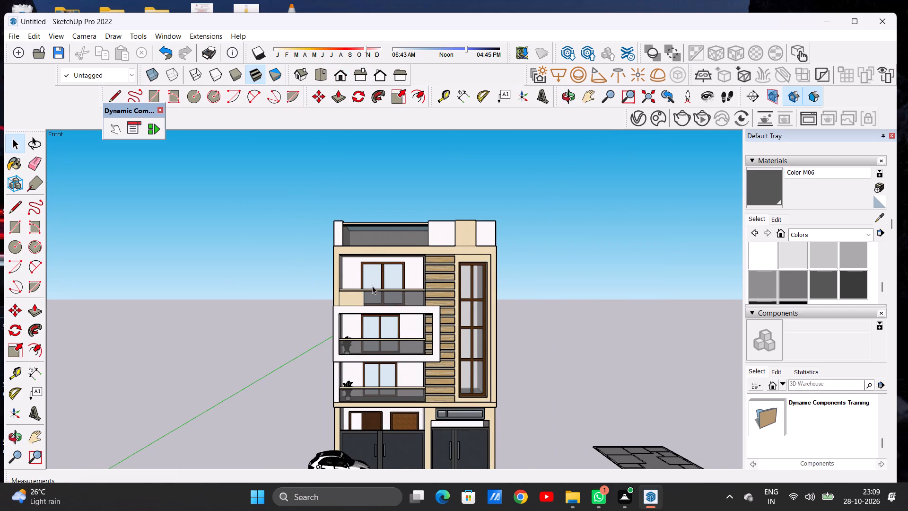
scroll(363, 298, "down", 2)
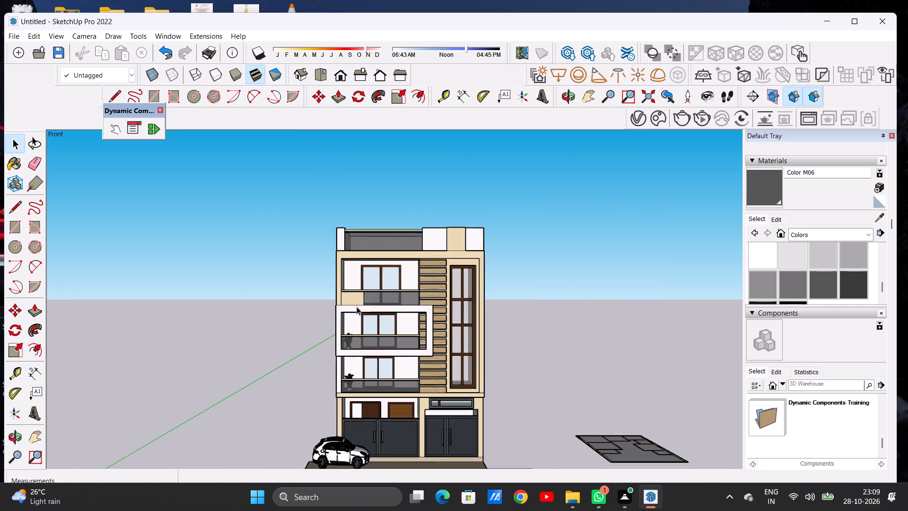
scroll(357, 307, "down", 2)
scroll(355, 312, "up", 1)
scroll(355, 312, "down", 1)
scroll(357, 334, "up", 10)
scroll(349, 334, "down", 1)
scroll(349, 334, "up", 5)
scroll(336, 319, "down", 1)
scroll(336, 319, "up", 3)
Copy the white-framed balcony's plant about 28' 9" to the far end of the balcony above, beside the wooden slats.
middle_click_drag(377, 314, 349, 359)
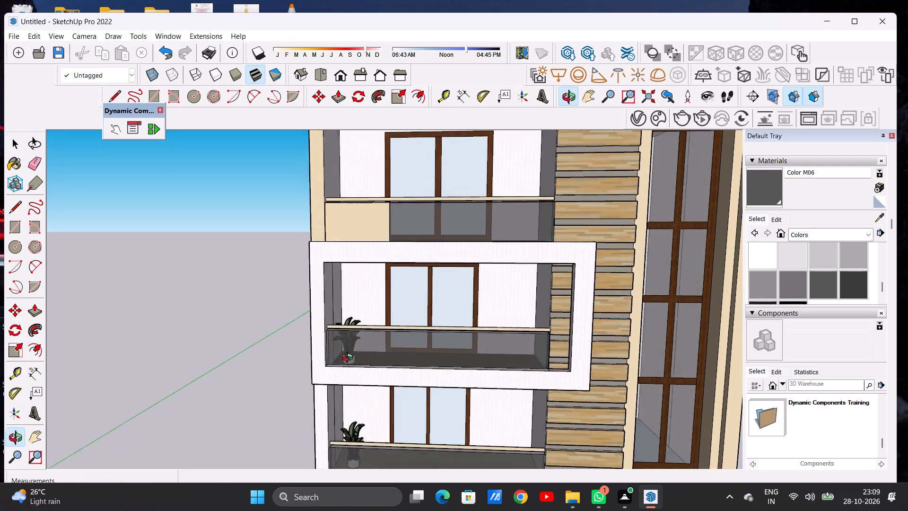
middle_click_drag(349, 359, 337, 398)
scroll(341, 330, "up", 6)
left_click(359, 316)
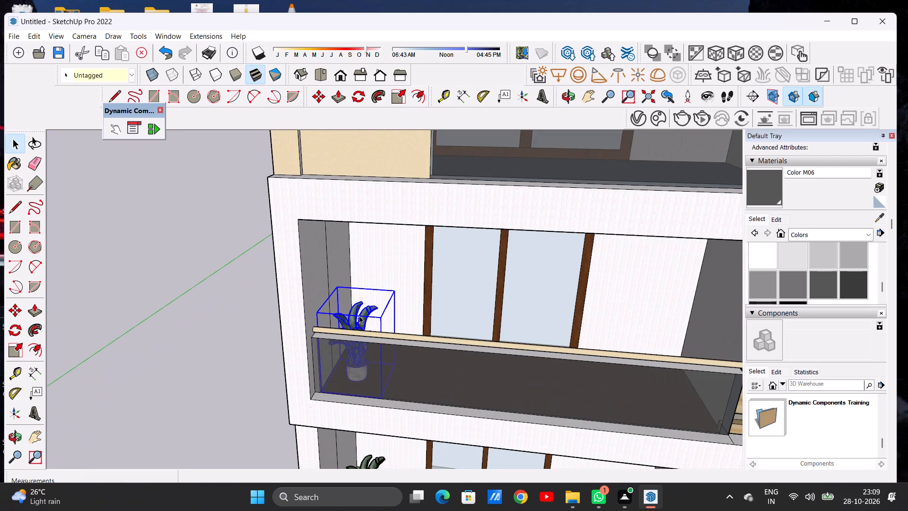
key("m")
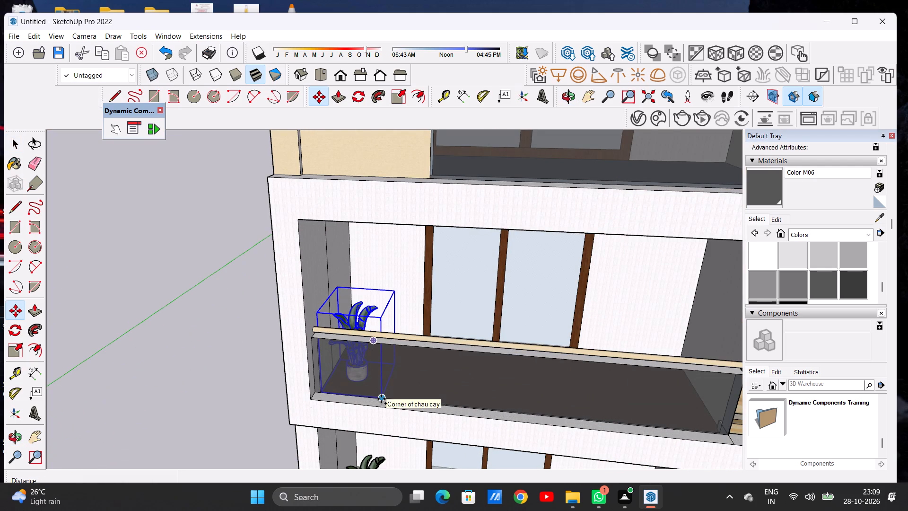
left_click(381, 399)
scroll(410, 370, "down", 14)
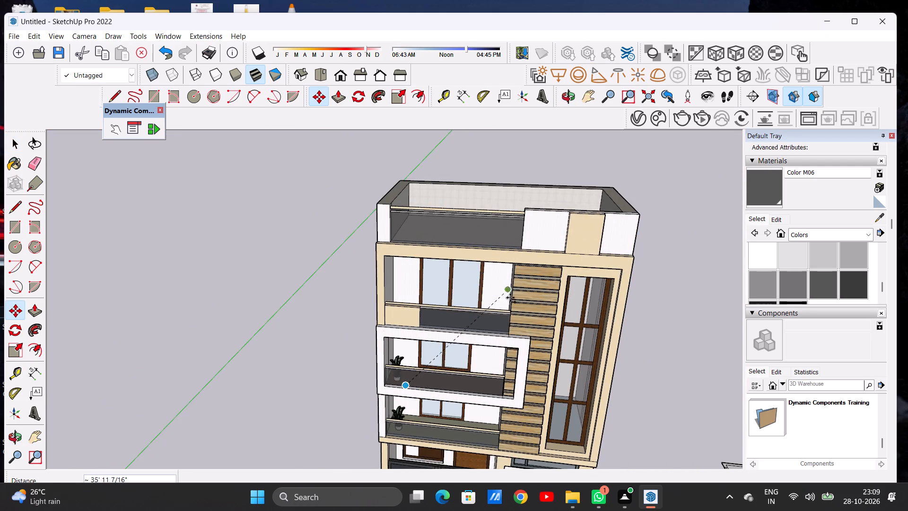
scroll(510, 298, "up", 19)
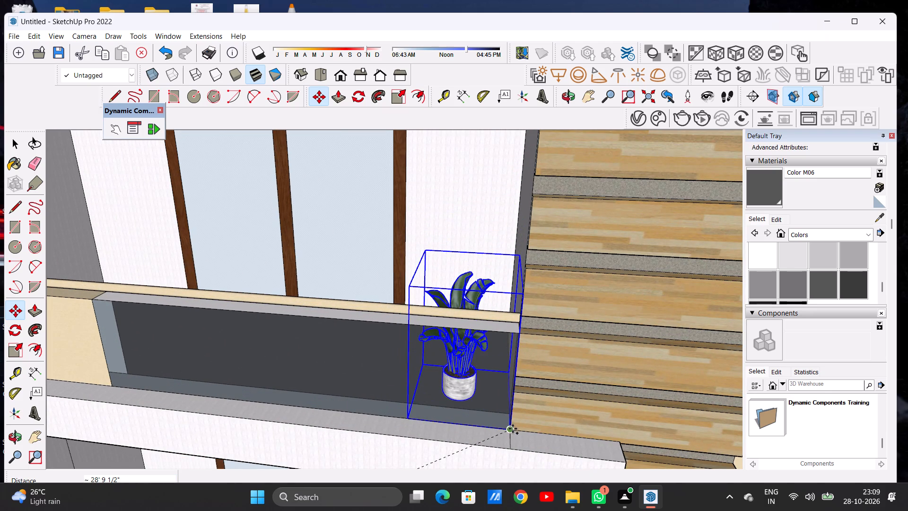
left_click(509, 425)
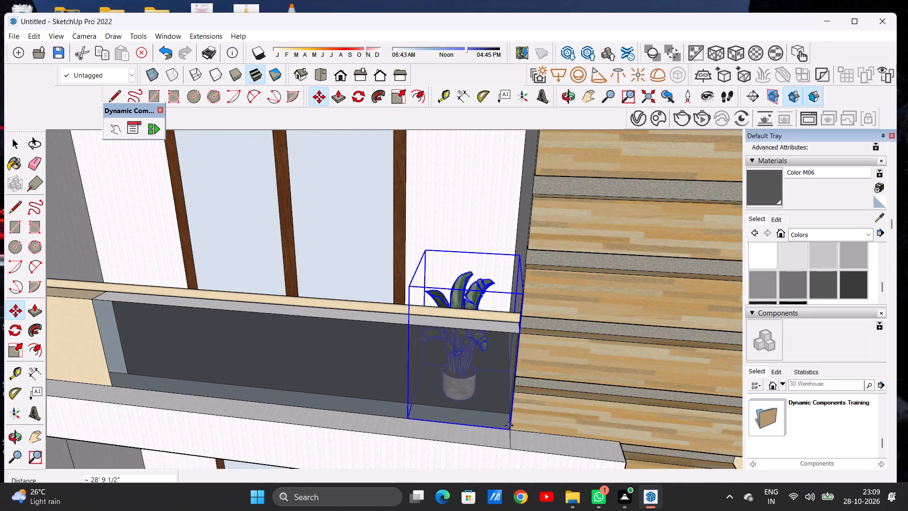
key("space")
Move the new plant about 5' 3" across the upper balcony's floor, away from the railing into the inner corner by the window wall.
scroll(474, 342, "down", 13)
middle_click_drag(386, 306, 544, 300)
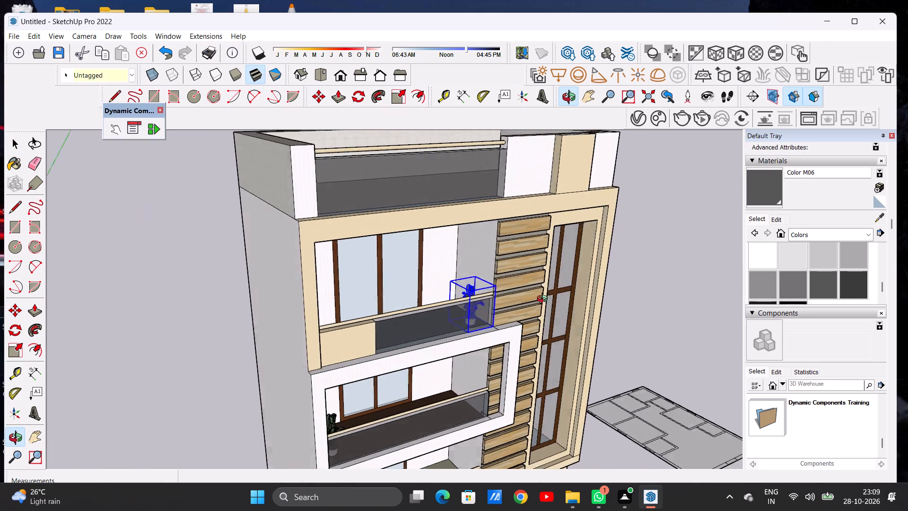
middle_click_drag(544, 300, 564, 304)
scroll(462, 277, "up", 11)
scroll(432, 294, "down", 1)
middle_click_drag(393, 317, 492, 326)
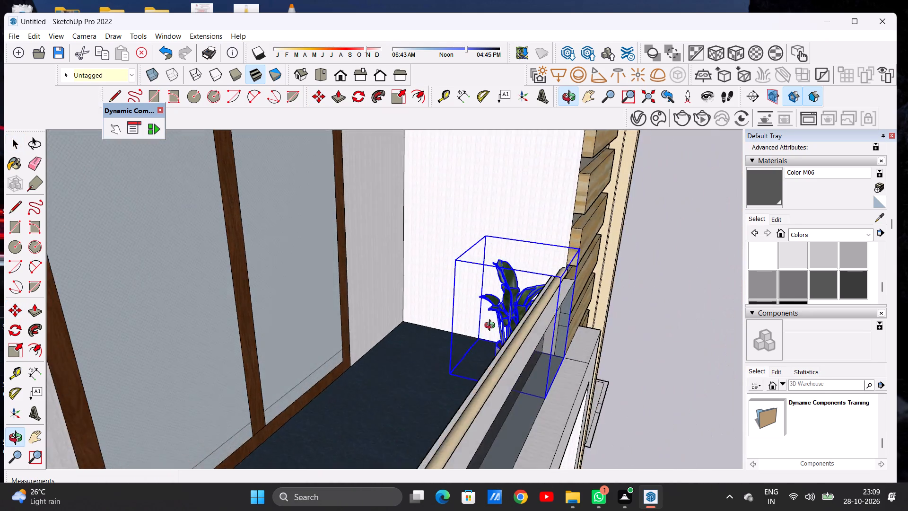
middle_click_drag(492, 326, 504, 328)
scroll(470, 380, "up", 6)
middle_click_drag(455, 386, 472, 381)
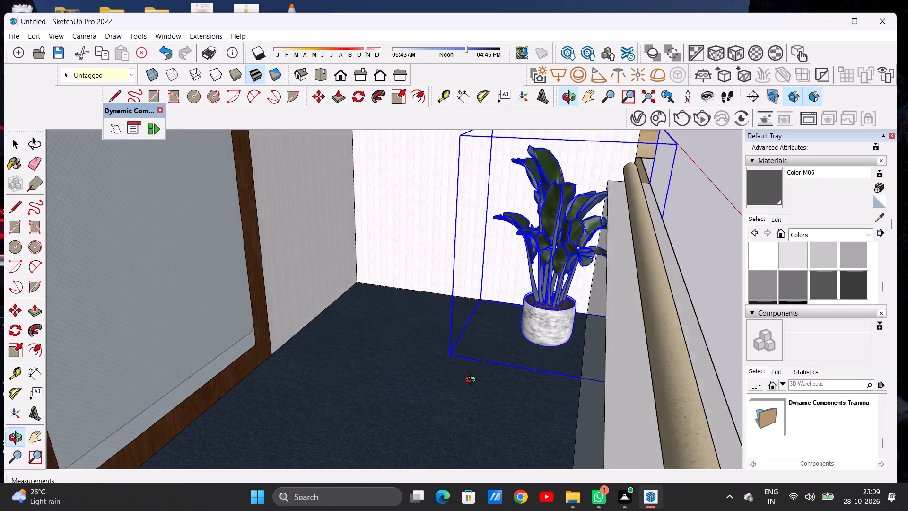
middle_click_drag(472, 381, 480, 381)
key("m")
left_click(460, 356)
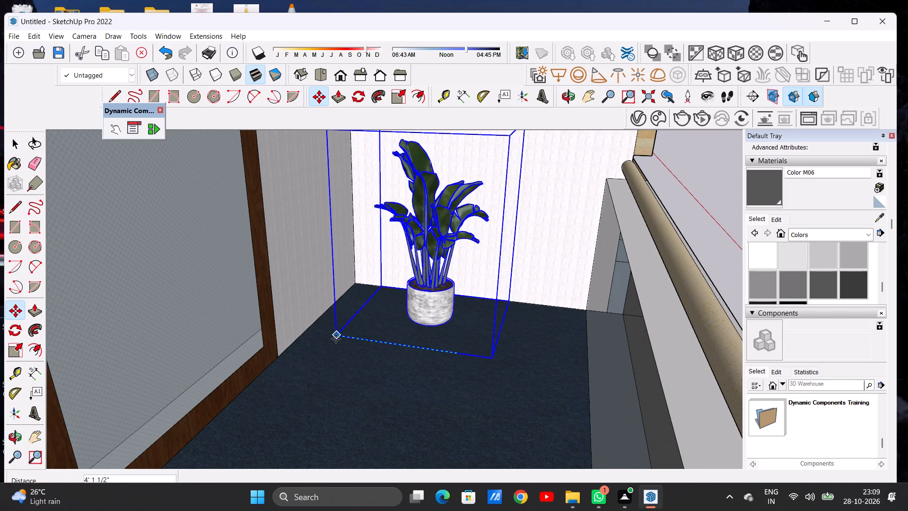
left_click(307, 335)
key("space")
scroll(393, 320, "down", 8)
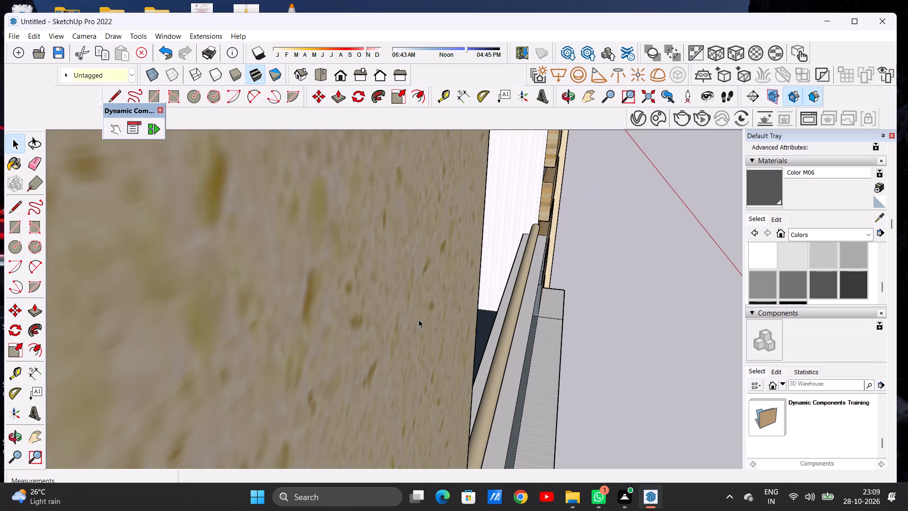
Review the whole facade from the front and from above, checking the plants on the three balconies.
left_click(578, 255)
left_click(343, 70)
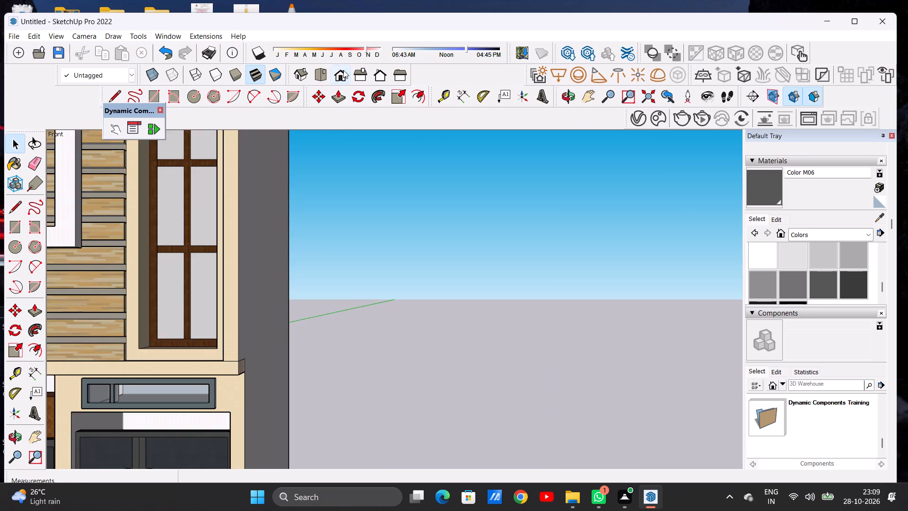
scroll(372, 212, "down", 19)
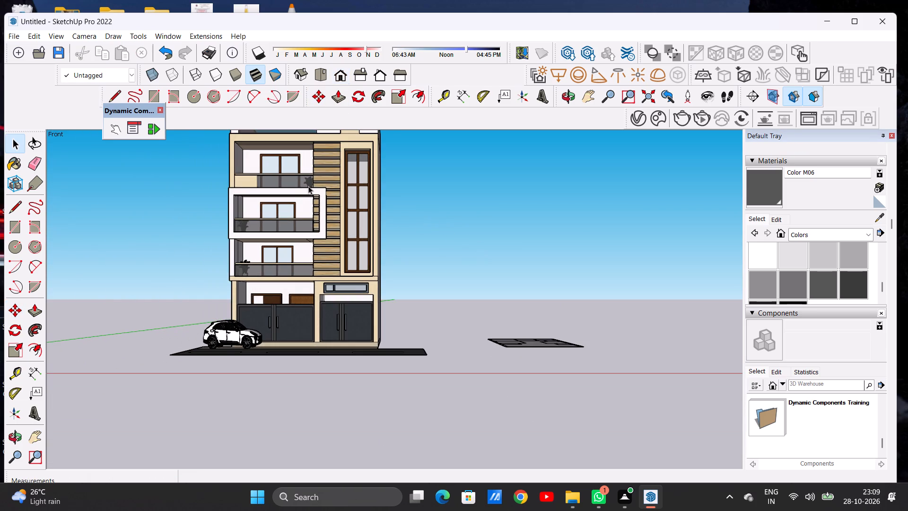
scroll(313, 159, "up", 2)
scroll(308, 161, "down", 1)
scroll(305, 163, "up", 3)
scroll(297, 168, "down", 1)
scroll(293, 169, "up", 1)
middle_click_drag(282, 173, 318, 264)
scroll(448, 237, "down", 5)
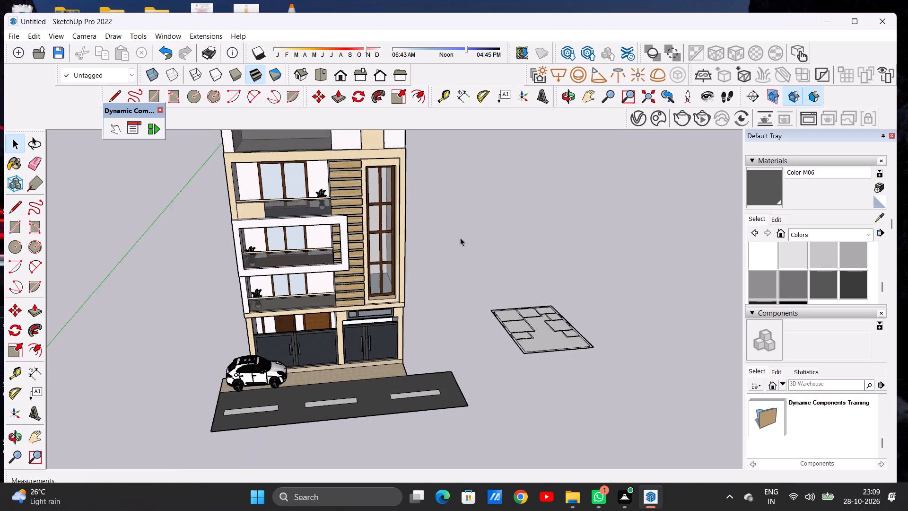
scroll(460, 238, "down", 11)
middle_click_drag(406, 293, 354, 245)
Examine the upper balcony plant's placement in the inner corner, through the railing and from above.
scroll(385, 196, "up", 2)
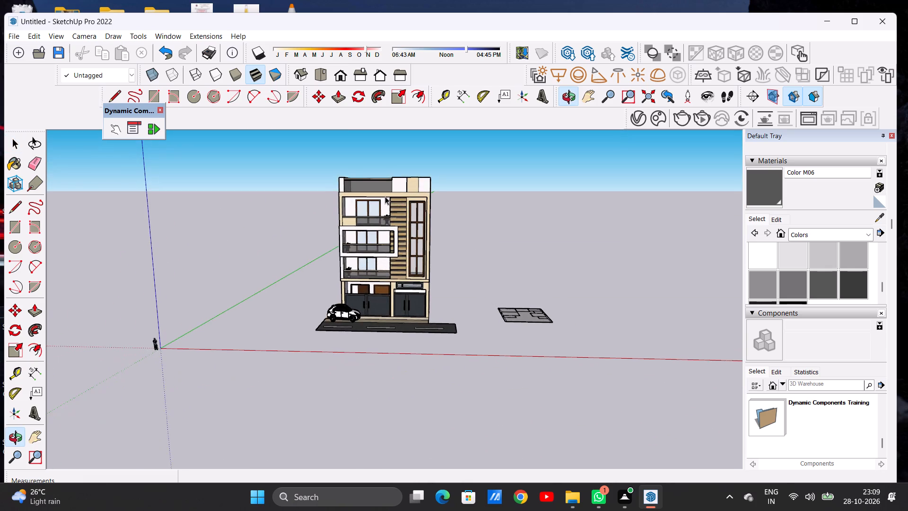
scroll(385, 196, "up", 18)
scroll(387, 242, "down", 1)
scroll(387, 242, "up", 12)
scroll(387, 242, "up", 9)
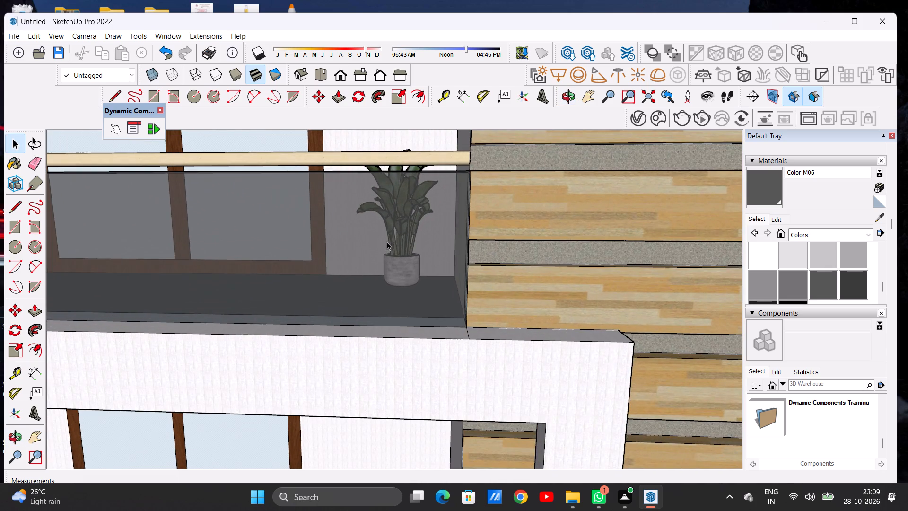
middle_click_drag(385, 215, 464, 330)
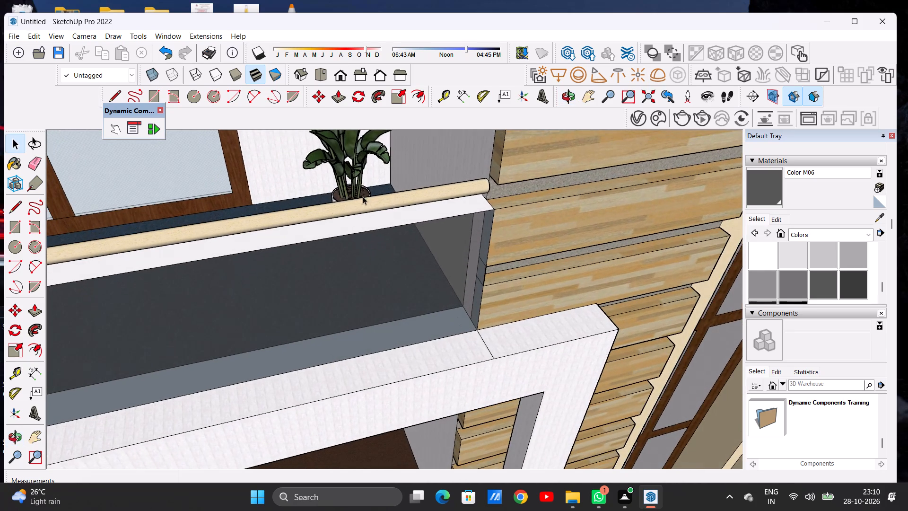
middle_click_drag(321, 193, 436, 187)
scroll(298, 221, "up", 7)
left_click(359, 235)
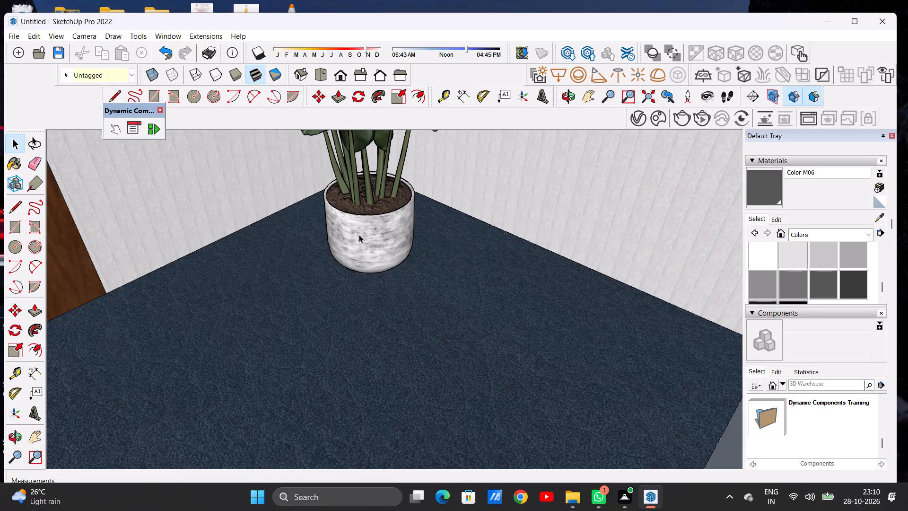
scroll(340, 237, "down", 10)
scroll(362, 209, "down", 12)
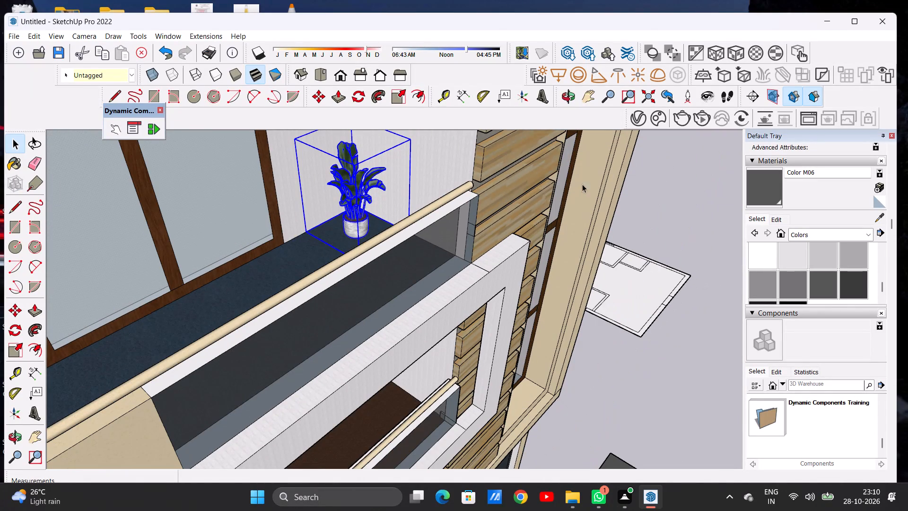
left_click(649, 181)
Delete the flat floor plan lying on the ground beside the house.
scroll(490, 240, "down", 11)
scroll(372, 206, "down", 11)
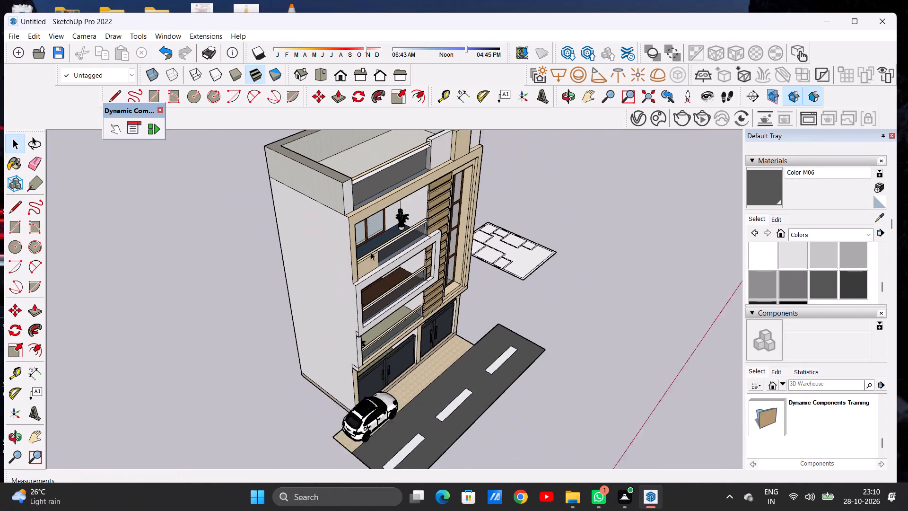
scroll(371, 252, "down", 8)
middle_click_drag(454, 306, 250, 229)
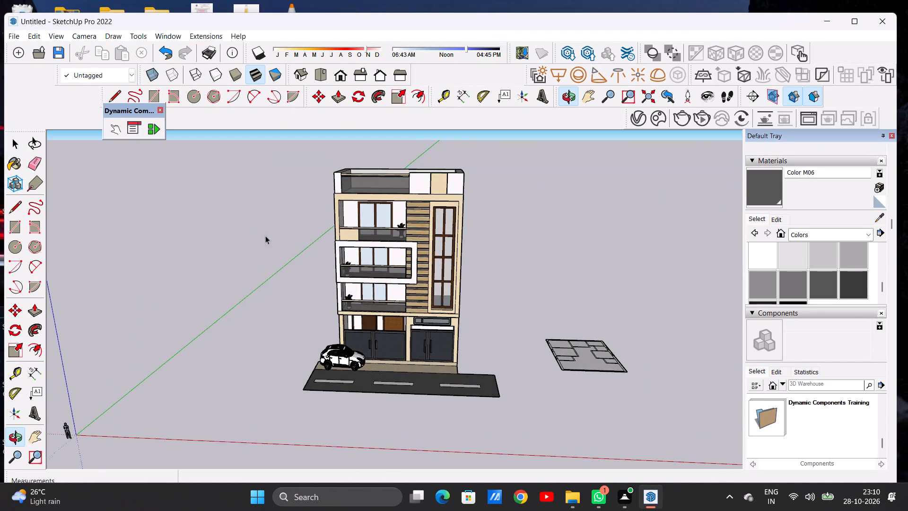
scroll(597, 353, "up", 7)
scroll(530, 368, "up", 1)
middle_click_drag(518, 371, 493, 434)
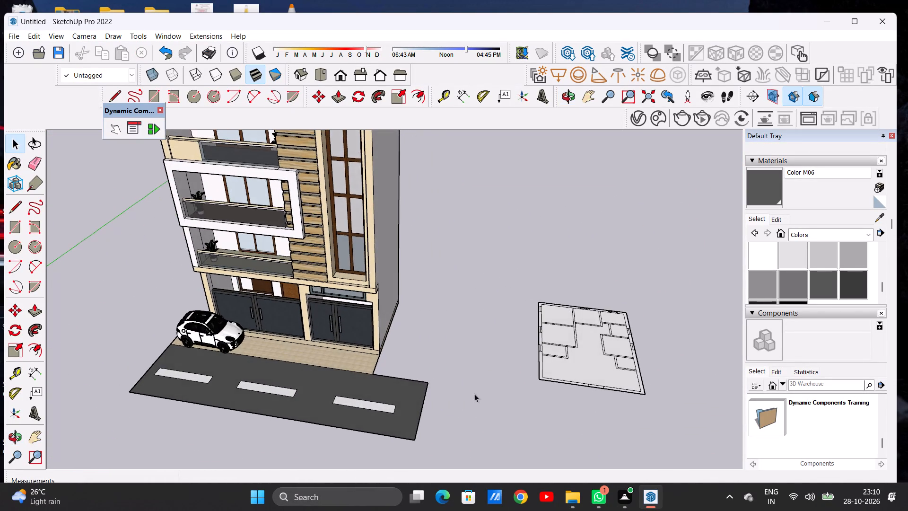
scroll(384, 341, "down", 4)
scroll(533, 349, "up", 12)
triple_click(543, 380)
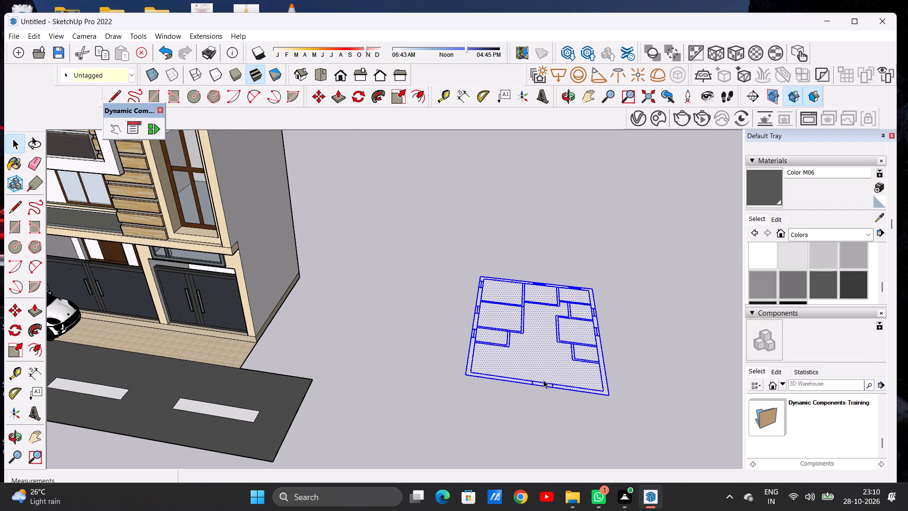
left_click(543, 380)
left_click(543, 380)
triple_click(543, 380)
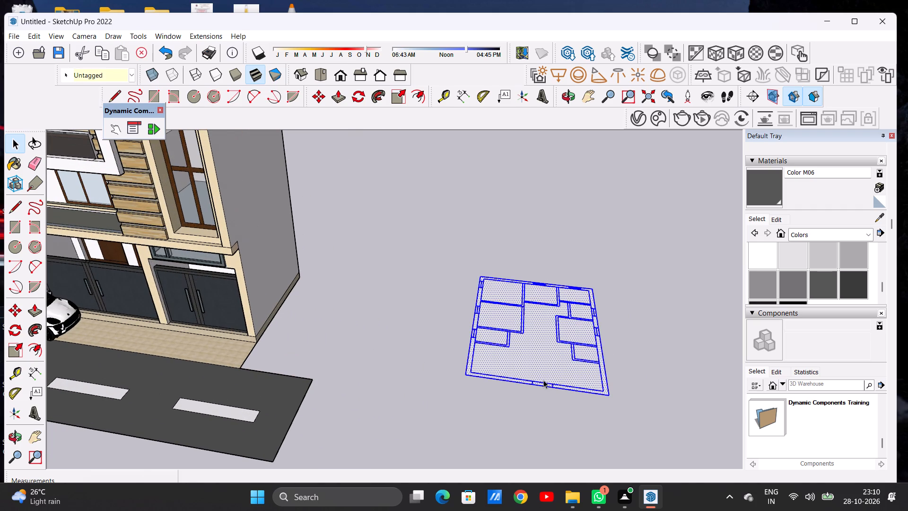
left_click(543, 380)
key("Delete")
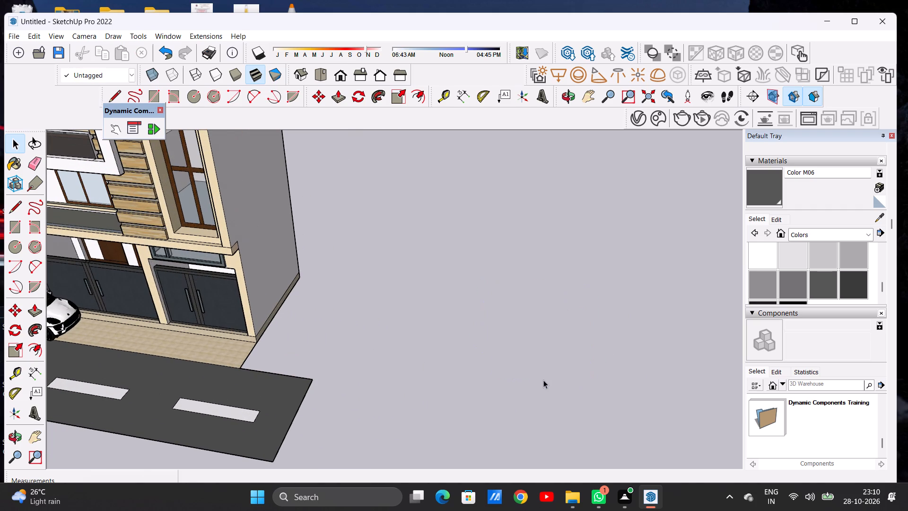
Frame the whole house with its road and car, and save the model as HOME in the Documents folder.
scroll(497, 384, "down", 15)
scroll(523, 350, "up", 1)
scroll(525, 349, "down", 20)
scroll(525, 349, "down", 1)
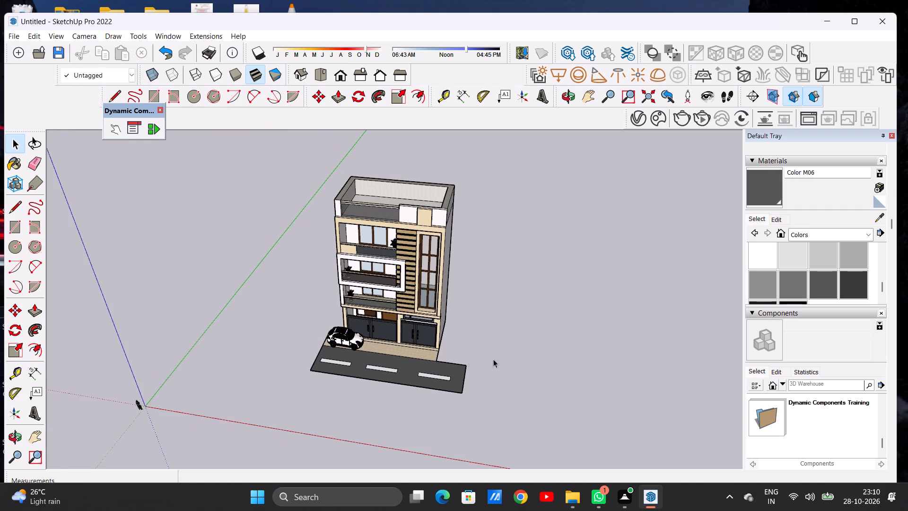
middle_click_drag(396, 364, 416, 303)
scroll(385, 198, "up", 6)
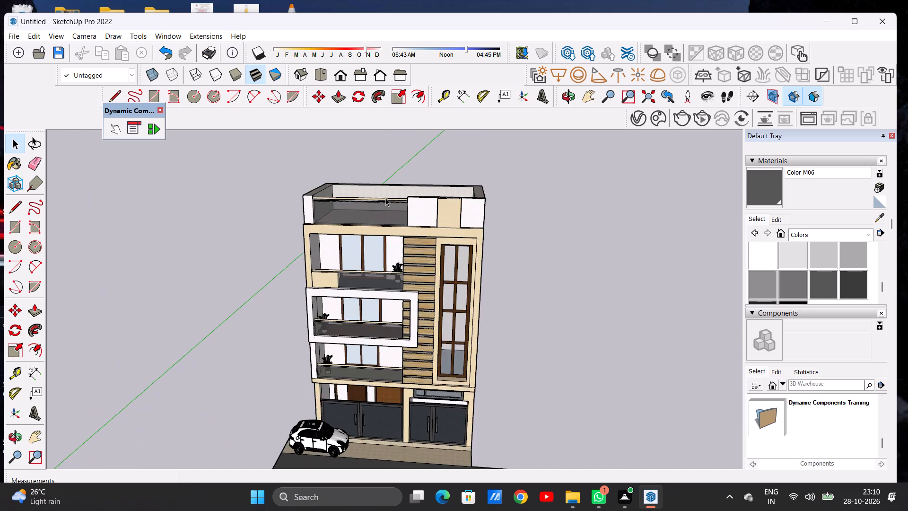
scroll(385, 198, "down", 4)
key("ctrl+s")
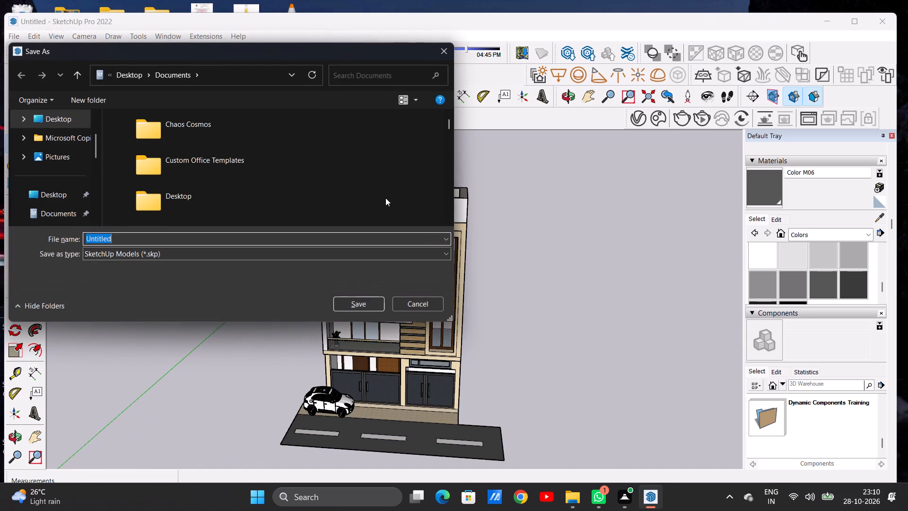
key("BackSpace")
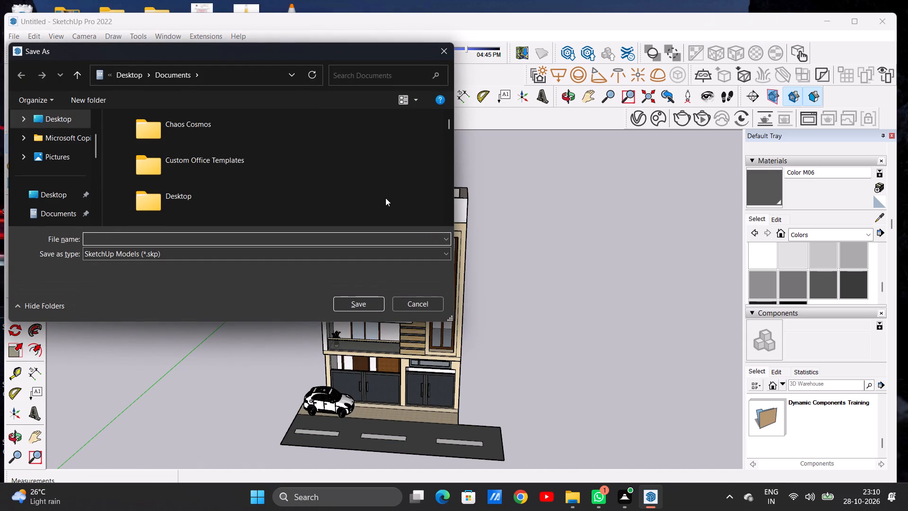
type("HOM")
key("e")
left_click(358, 301)
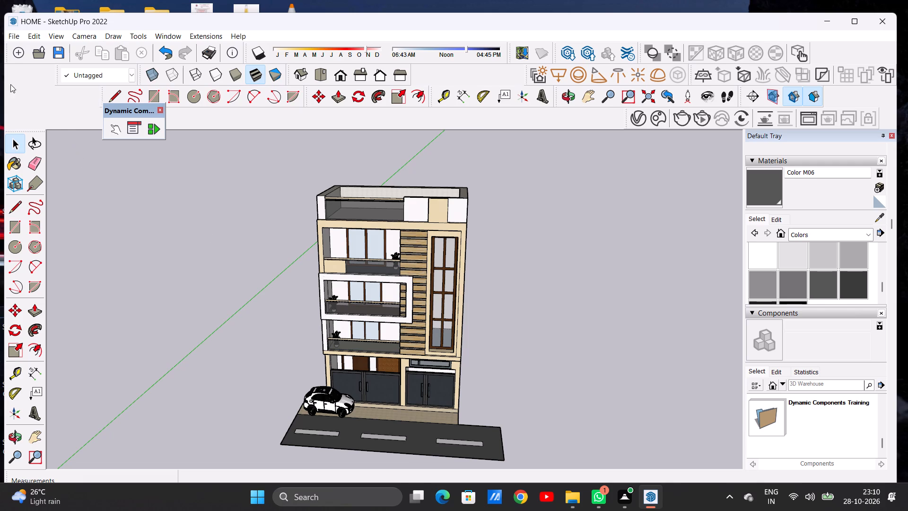
Export the current view as a 2D JPEG image named HOME PDF to the Downloads folder.
left_click(14, 39)
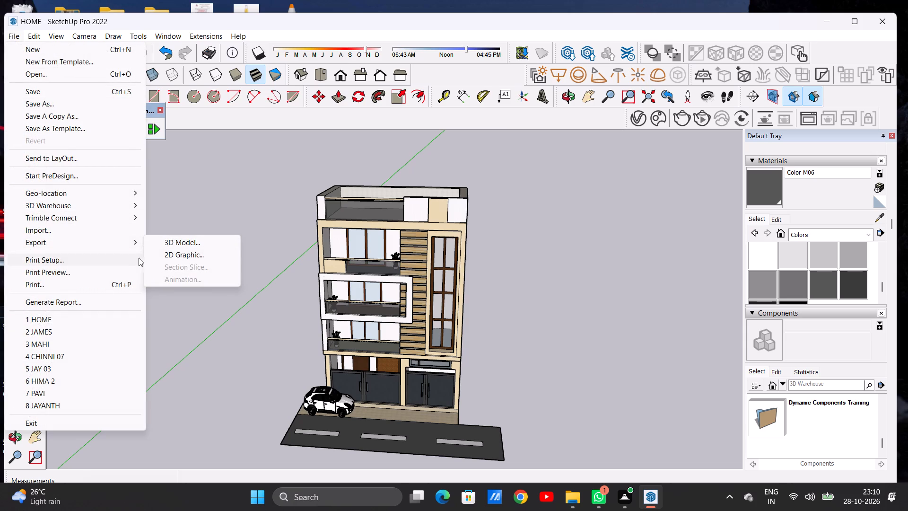
left_click(149, 256)
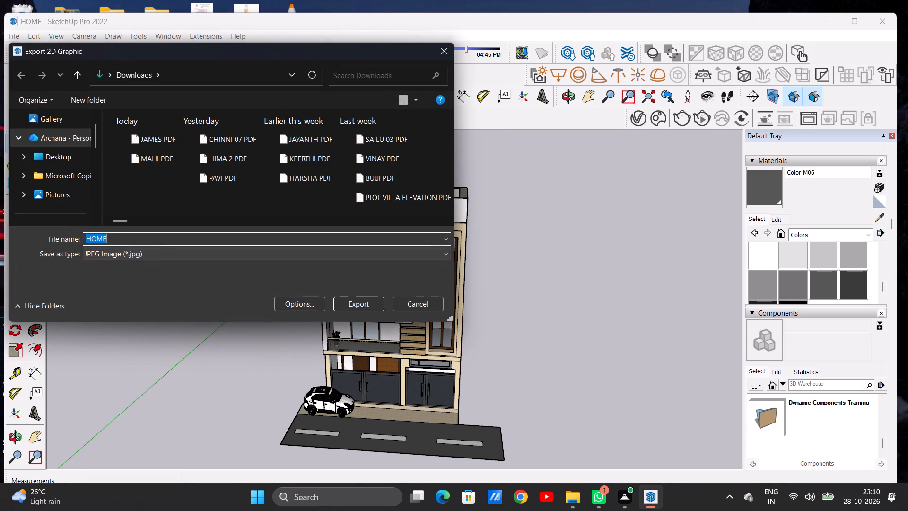
left_click(175, 237)
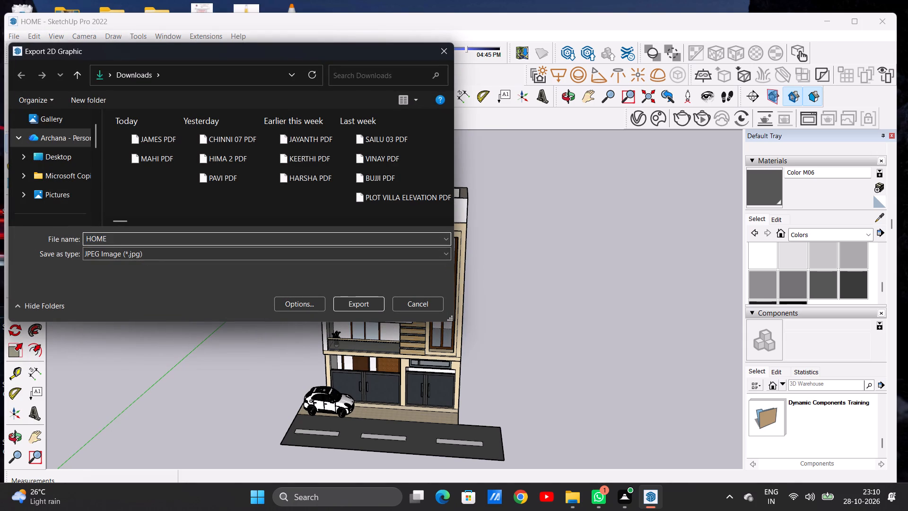
key("space")
type("PDF")
left_click(368, 303)
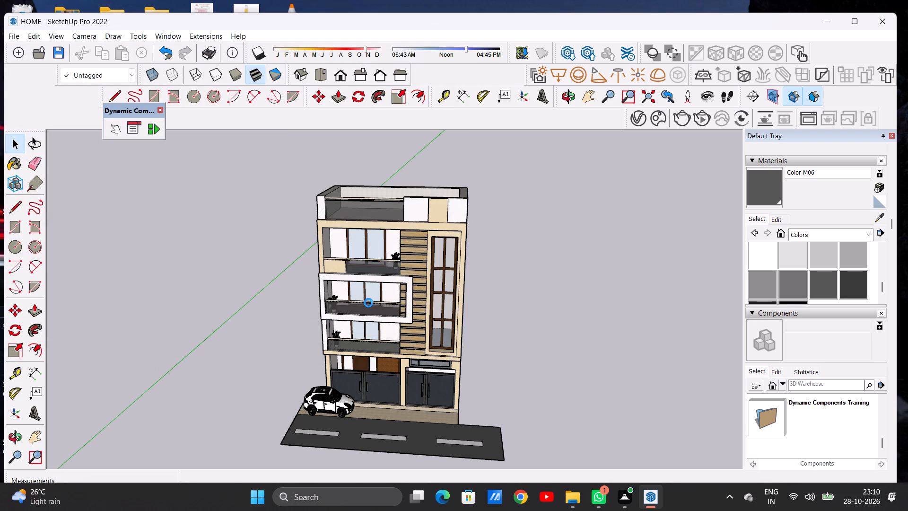